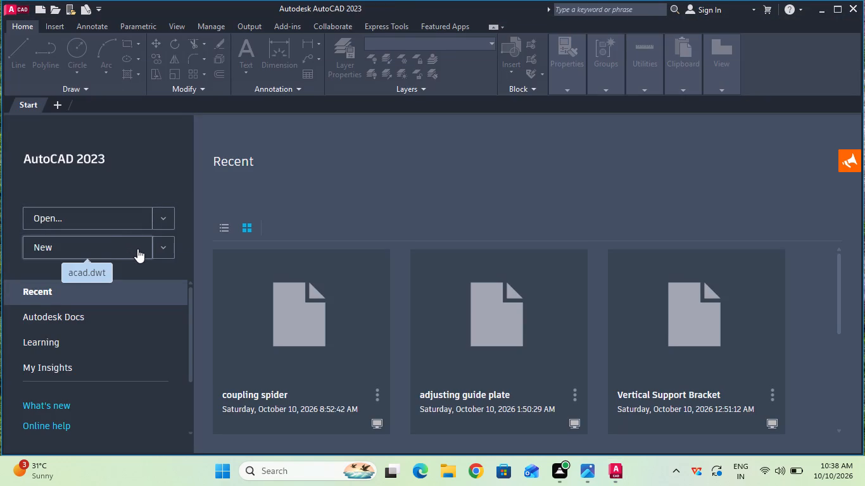
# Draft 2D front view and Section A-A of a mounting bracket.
# Create a new drawing from the acad.dwt template.
pyautogui.click(117, 237)
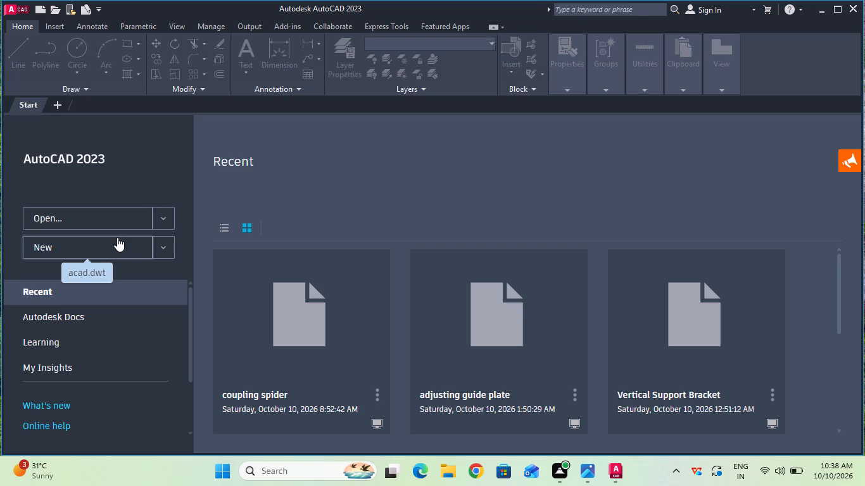
pyautogui.click(115, 247)
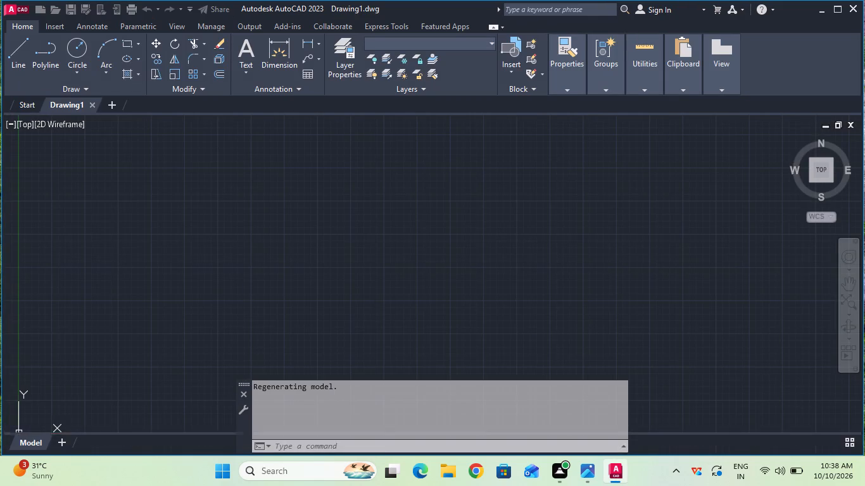
# Turn on command log file recording with LOGFILEON.
pyautogui.click(382, 408)
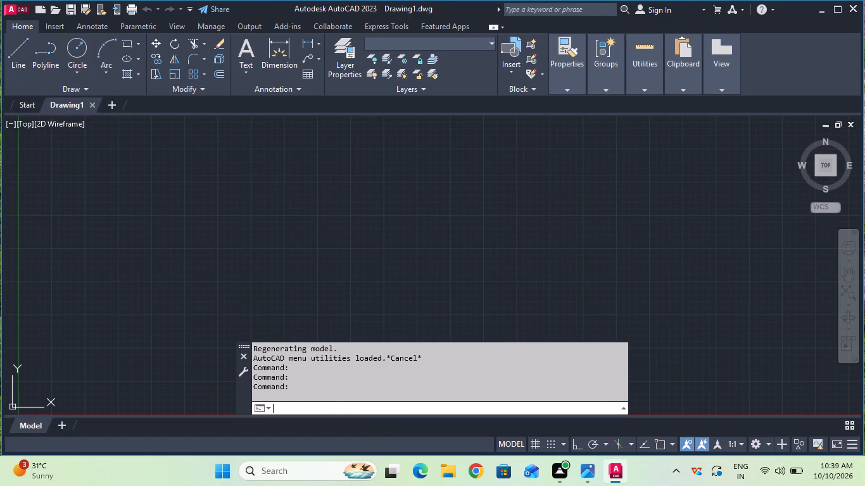
pyautogui.write('log')
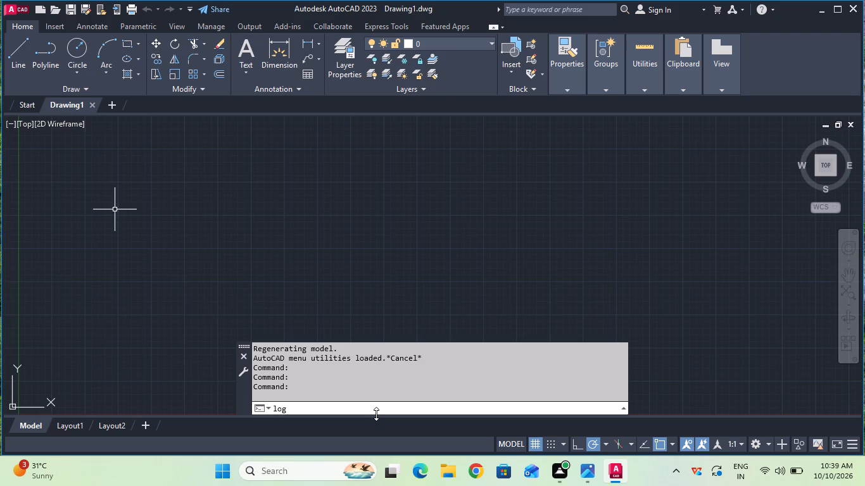
pyautogui.click(319, 306)
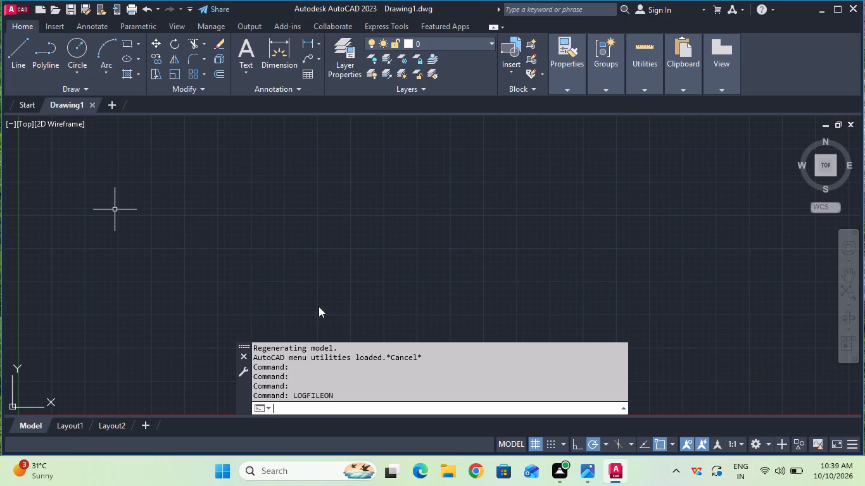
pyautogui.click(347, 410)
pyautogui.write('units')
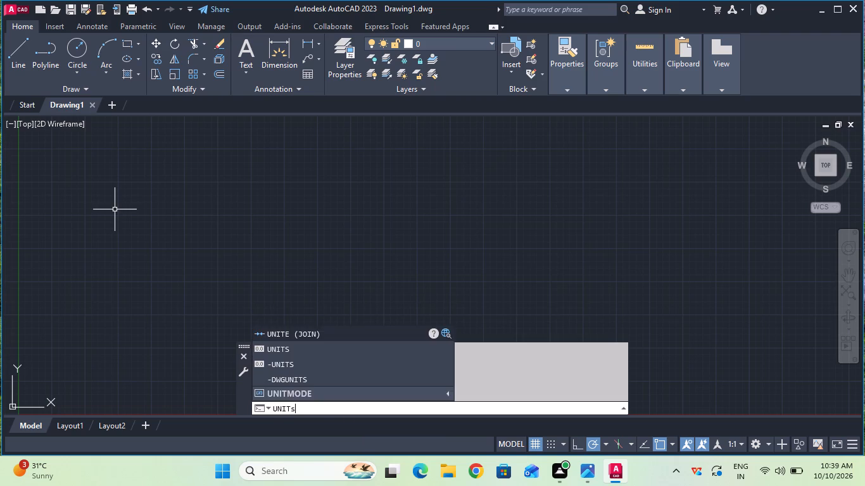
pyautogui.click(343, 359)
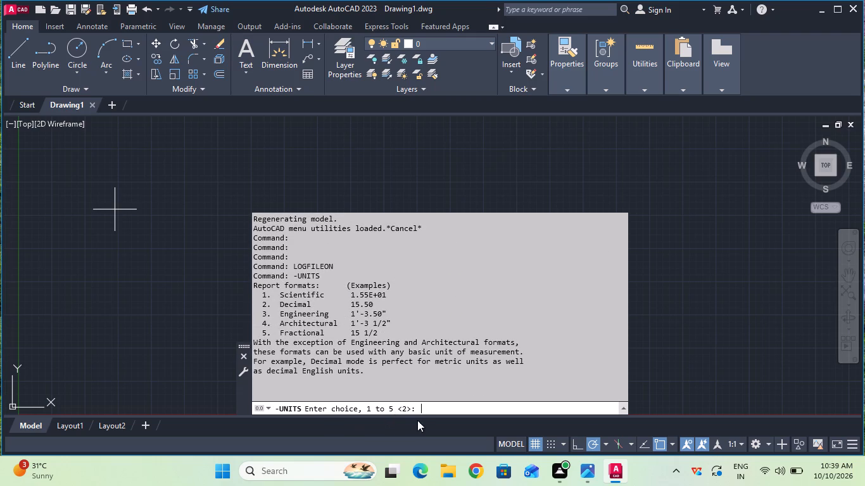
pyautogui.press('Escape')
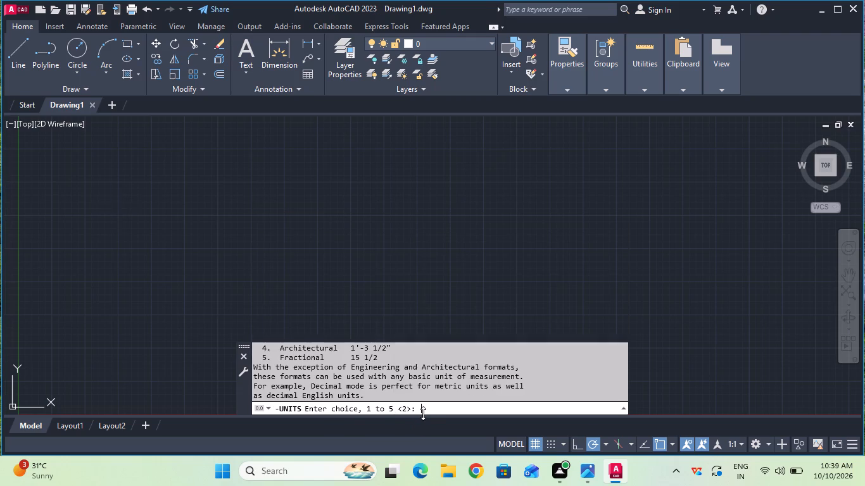
# Configure the drawing units to length precision 0 and an insertion scale in millimeters.
pyautogui.write('units')
pyautogui.press('Return')
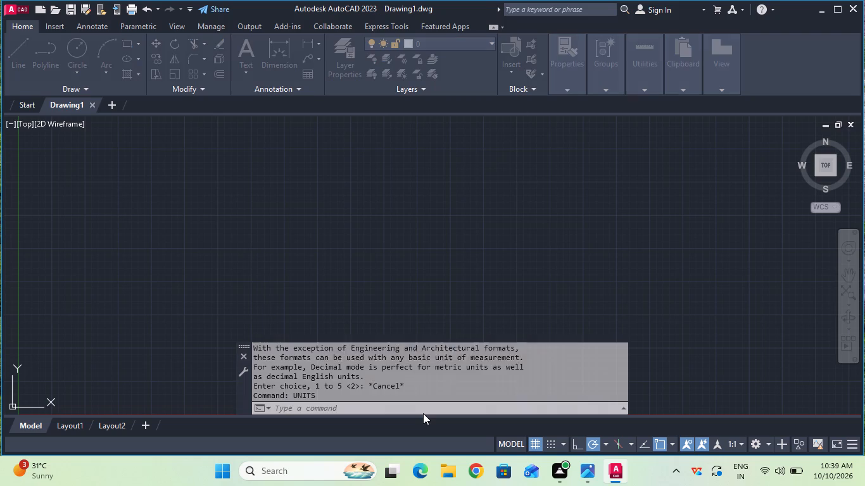
pyautogui.click(386, 173)
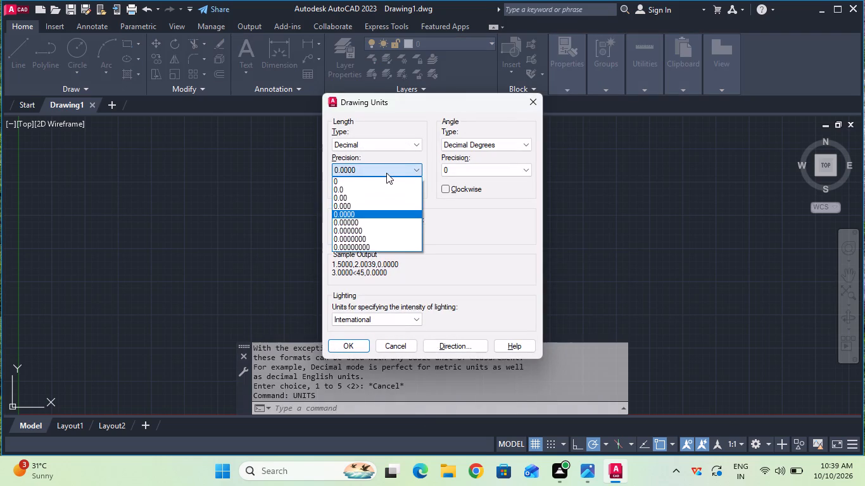
pyautogui.click(386, 179)
pyautogui.click(377, 234)
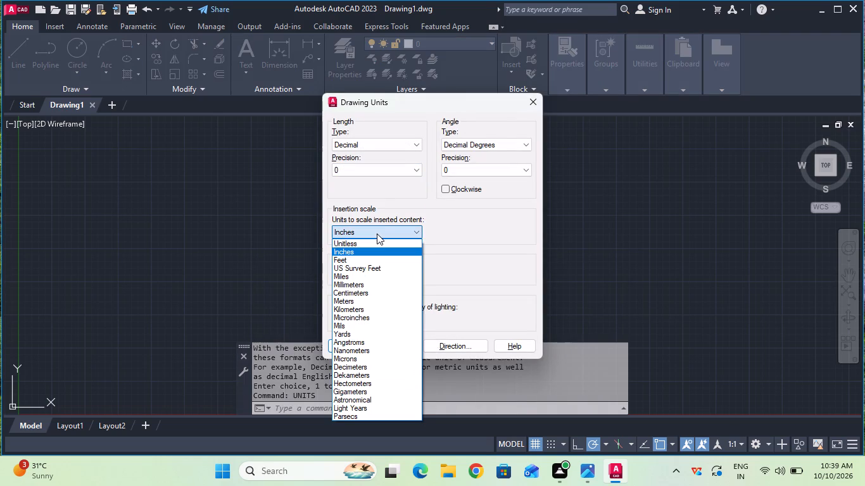
pyautogui.click(371, 289)
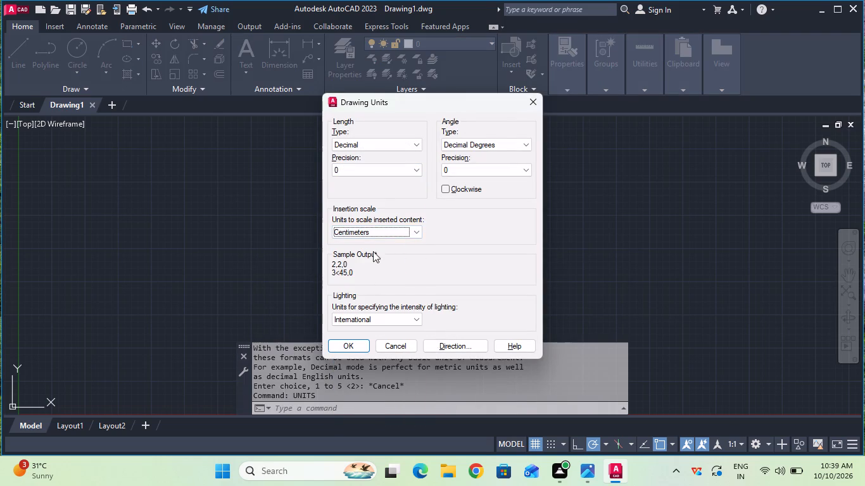
pyautogui.click(376, 232)
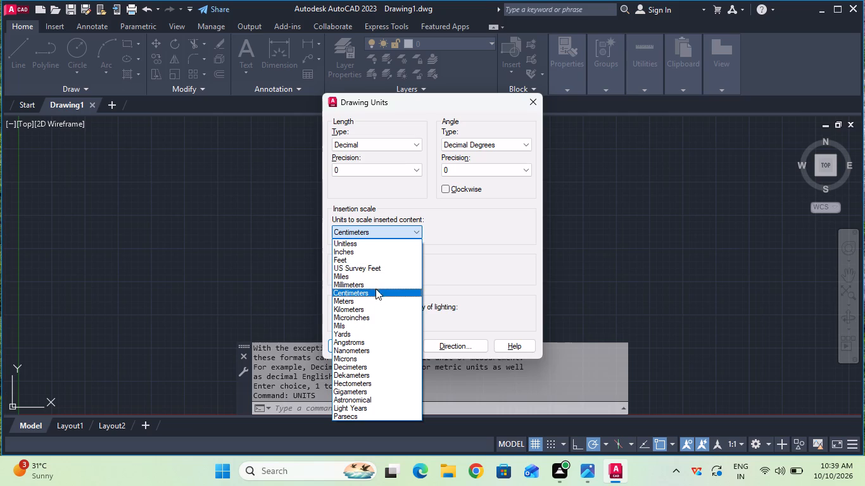
pyautogui.click(376, 287)
pyautogui.click(365, 342)
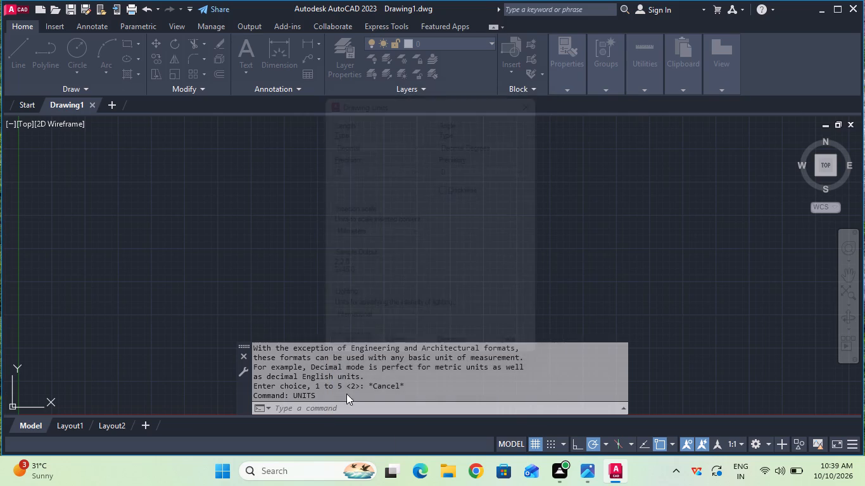
# Modify the Standard dimension style to use text height 6 and ISO standard text alignment.
pyautogui.click(341, 411)
pyautogui.press('d')
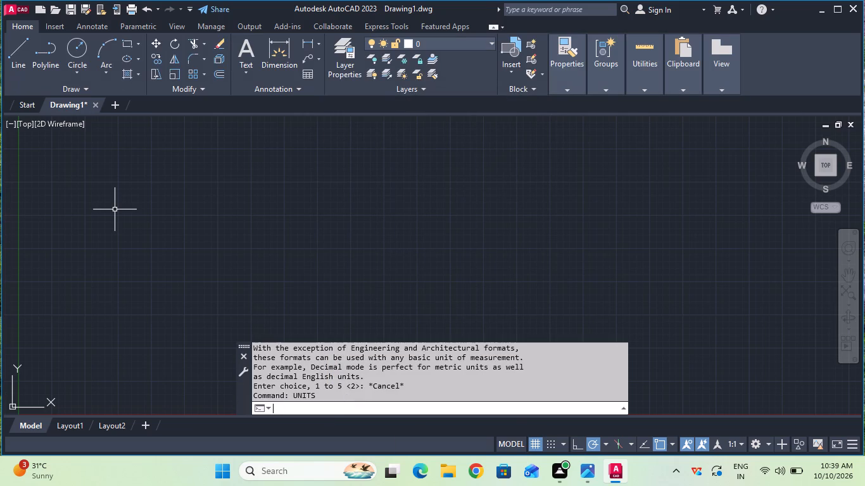
pyautogui.press('Return')
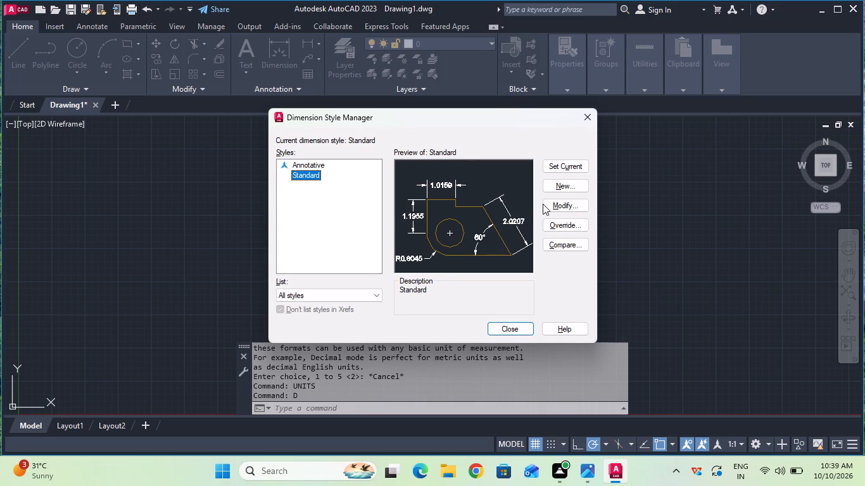
pyautogui.click(543, 204)
pyautogui.click(543, 204)
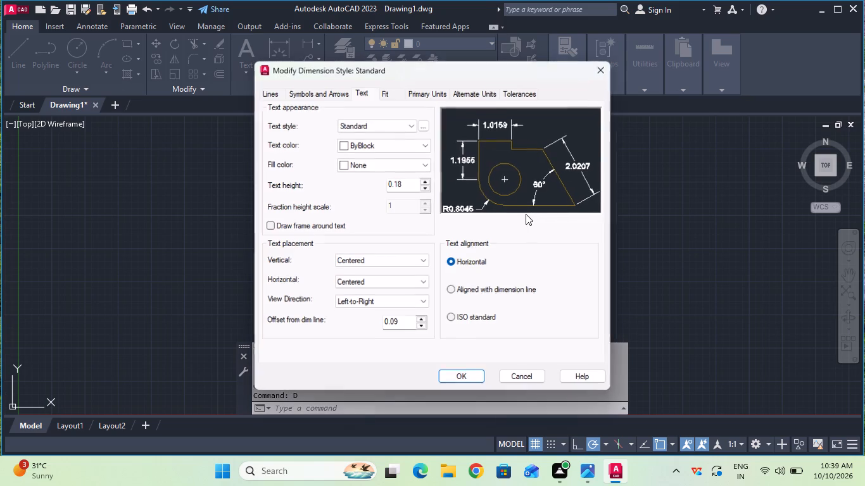
pyautogui.click(408, 187)
pyautogui.press('BackSpace')
pyautogui.press('BackSpace')
pyautogui.press('BackSpace')
pyautogui.press('BackSpace')
pyautogui.press('BackSpace')
pyautogui.press('BackSpace')
pyautogui.press('BackSpace')
pyautogui.press('BackSpace')
pyautogui.press('BackSpace')
pyautogui.press('BackSpace')
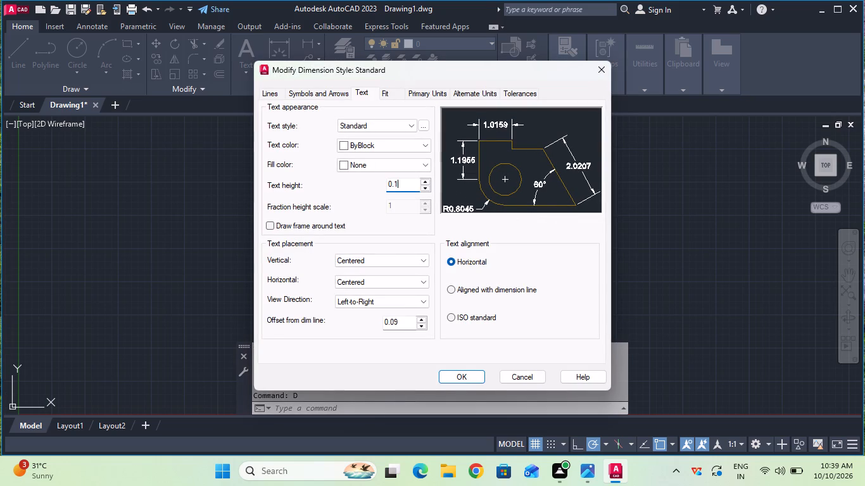
pyautogui.press('6')
pyautogui.click(475, 313)
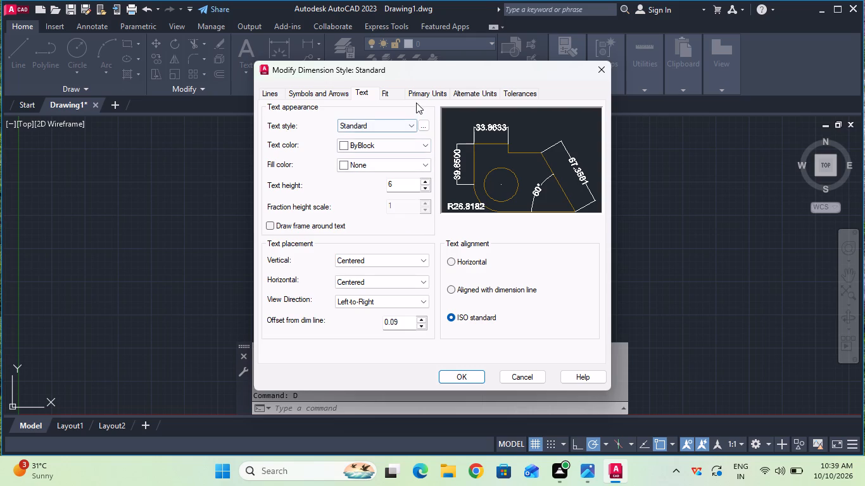
# Set the Standard dimension style's linear precision to 0 and make the style current.
pyautogui.click(416, 101)
pyautogui.click(416, 92)
pyautogui.click(407, 134)
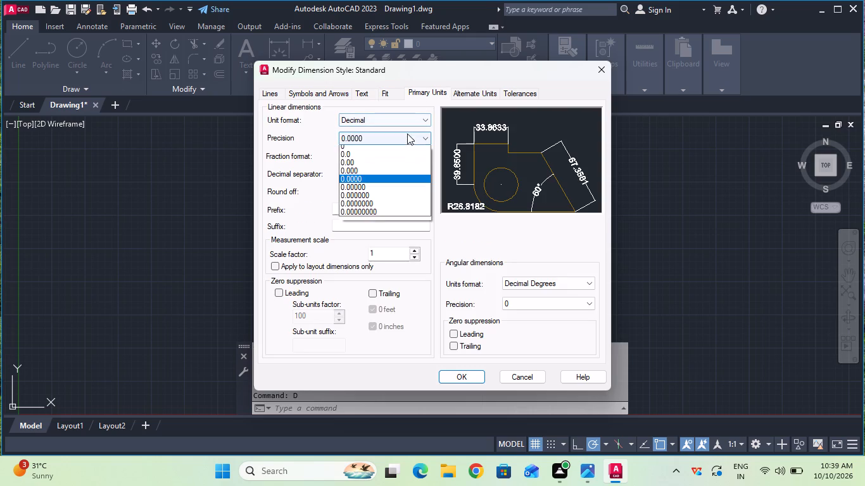
pyautogui.click(405, 153)
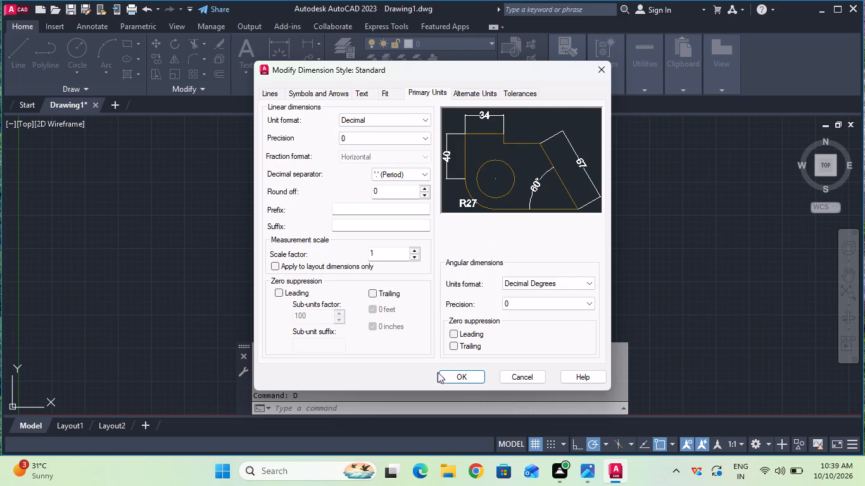
pyautogui.click(439, 383)
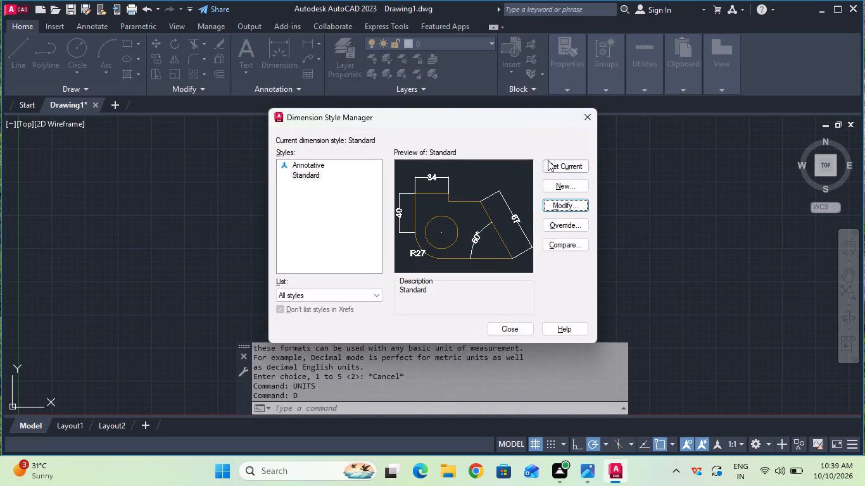
pyautogui.click(548, 160)
pyautogui.click(507, 328)
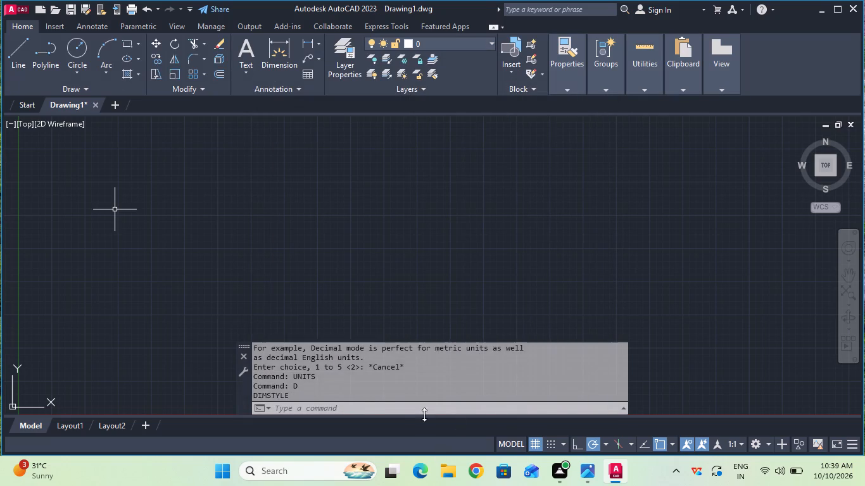
# Set the model space limits from 0,0 to 100,100.
pyautogui.click(424, 408)
pyautogui.write('lim')
pyautogui.press('Return')
pyautogui.write('0,0')
pyautogui.press('Return')
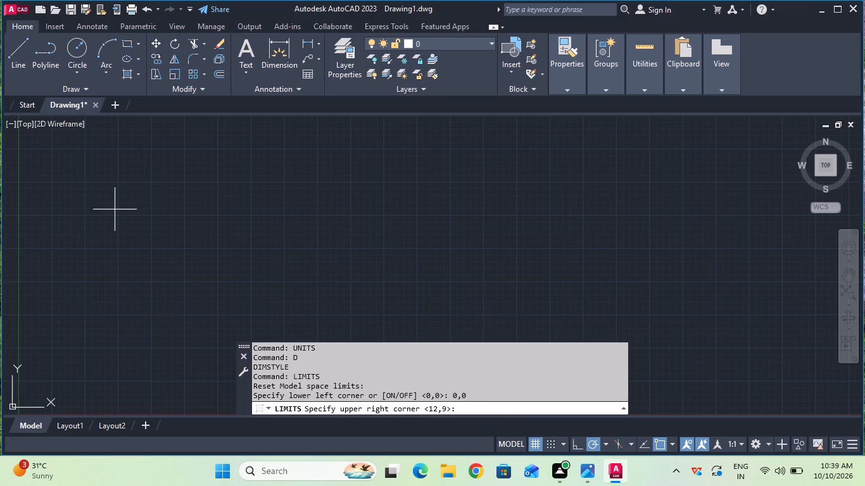
pyautogui.write('100')
pyautogui.write(',100')
pyautogui.press('Return')
pyautogui.press('z')
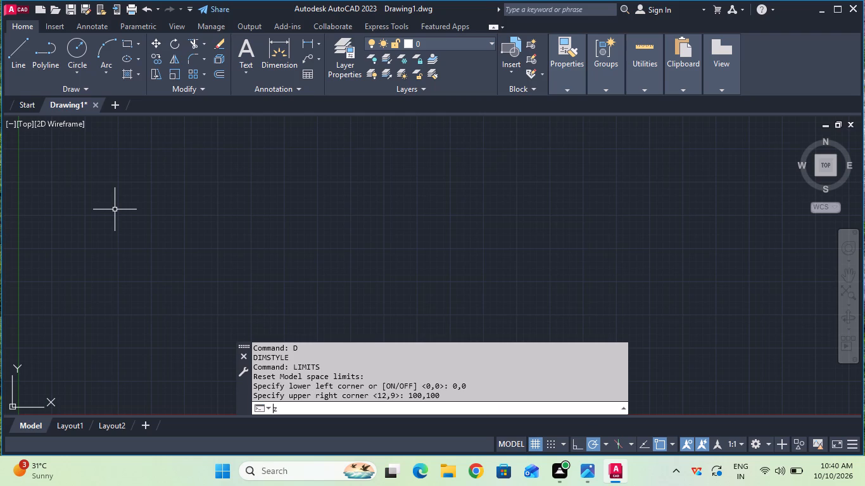
pyautogui.press('Return')
pyautogui.press('a')
pyautogui.press('Return')
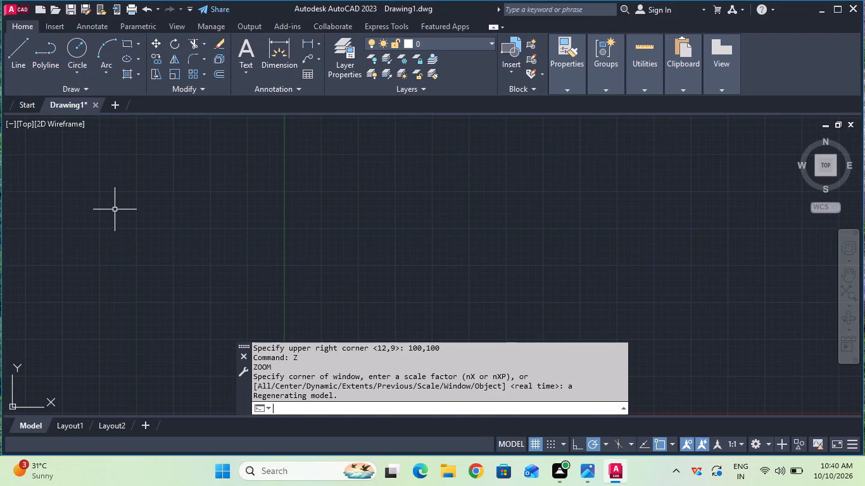
# Turn on Ortho mode.
pyautogui.click(578, 444)
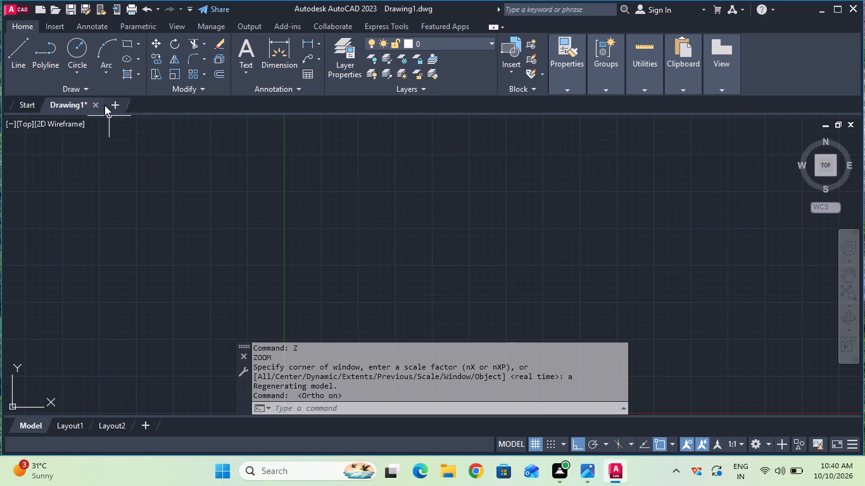
# Draw a circle of radius 34 in the drawing area, above and to the right of the origin.
pyautogui.click(74, 58)
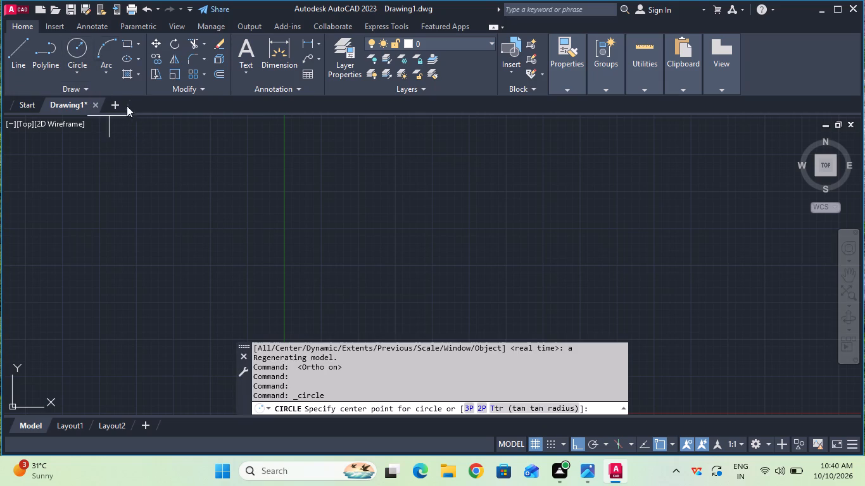
pyautogui.click(453, 215)
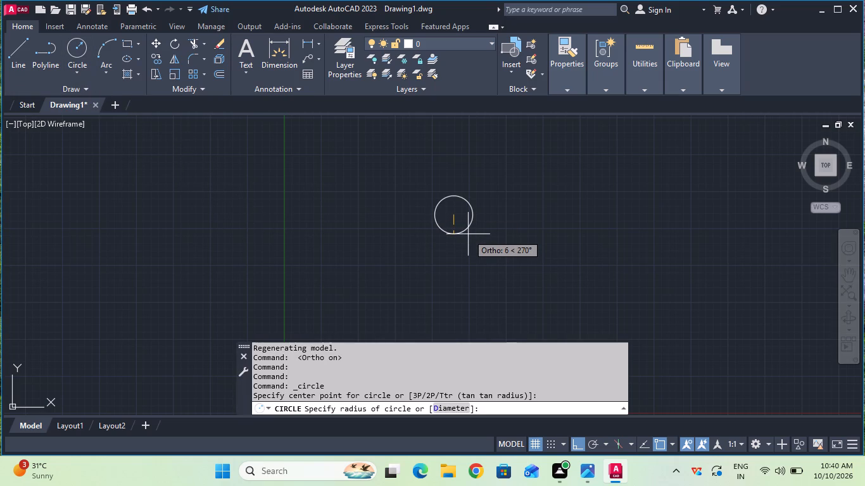
pyautogui.write('34')
pyautogui.press('Return')
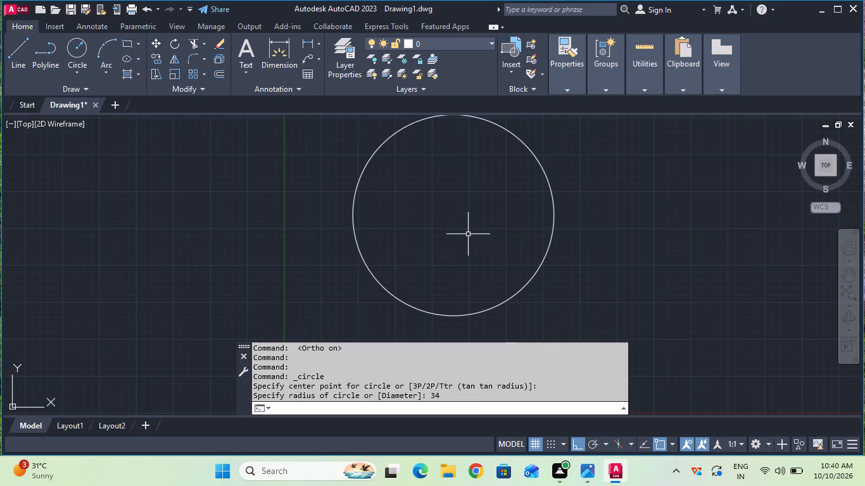
# Move the radius 34 circle horizontally to the right, from its centre to its right quadrant point.
pyautogui.scroll(-2, 468, 234)
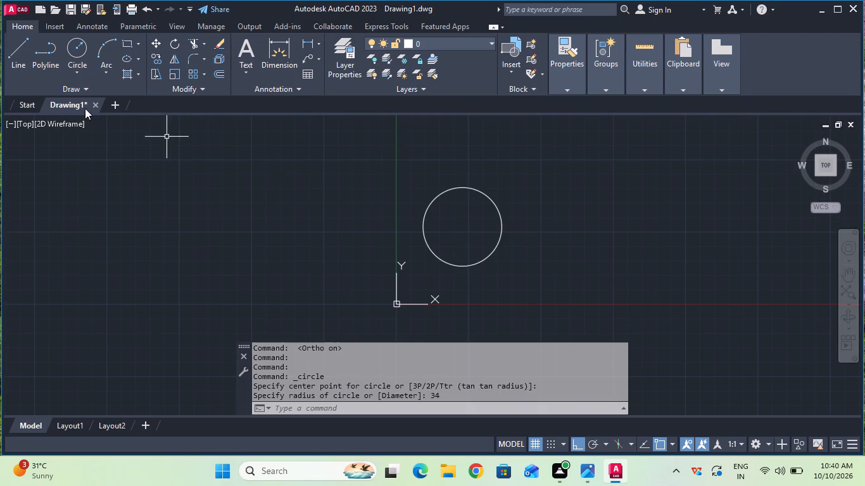
pyautogui.click(154, 44)
pyautogui.click(496, 206)
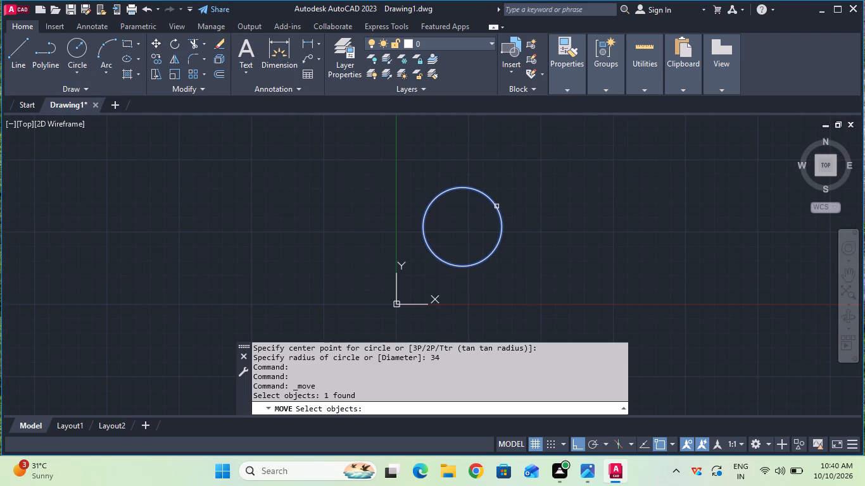
pyautogui.press('Return')
pyautogui.moveTo(458, 226); pyautogui.dragTo(498, 208)
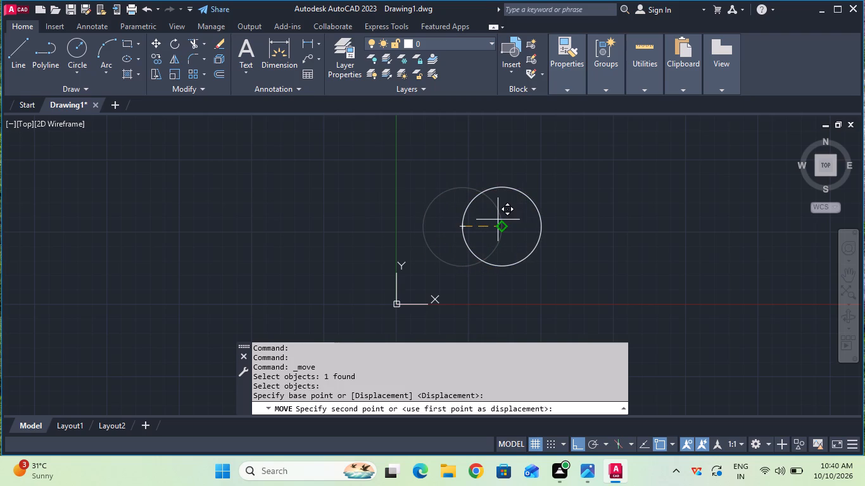
pyautogui.click(505, 223)
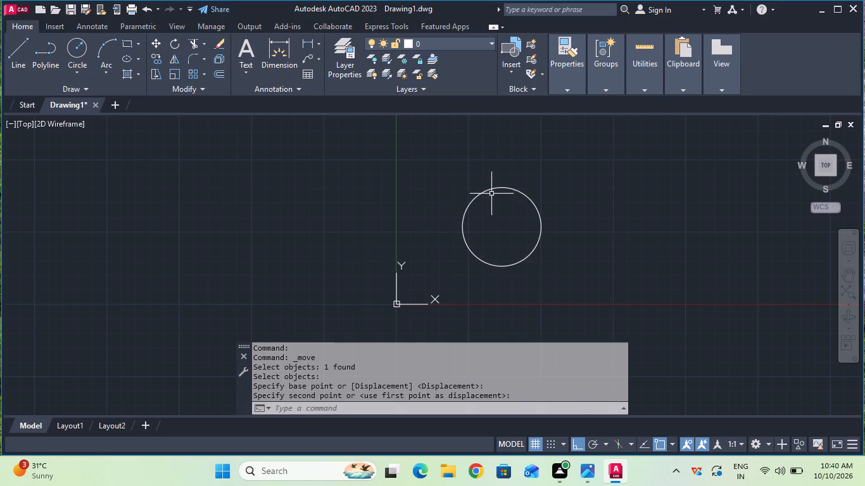
# Move the circle straight up, farther above the X axis, using its centre as the base point.
pyautogui.scroll(-2, 494, 191)
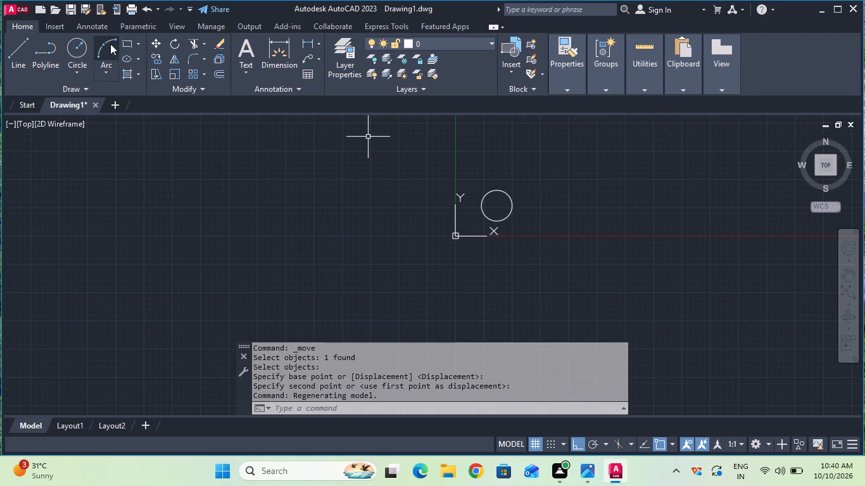
pyautogui.click(149, 42)
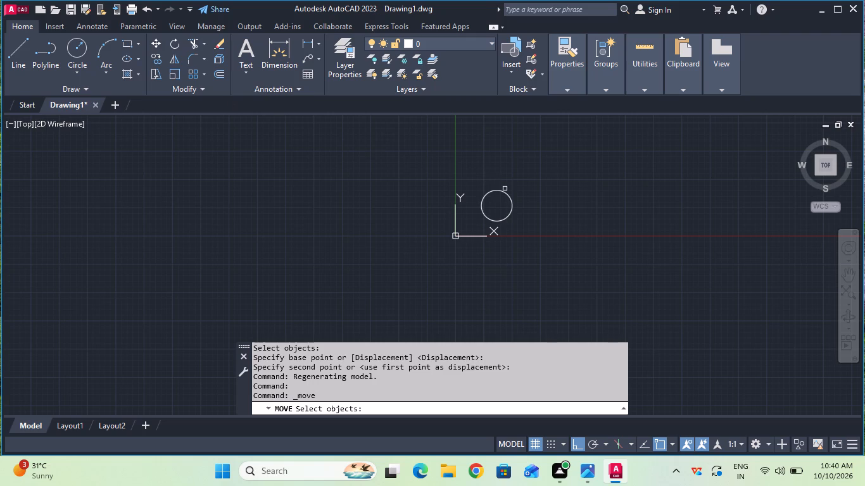
pyautogui.click(505, 190)
pyautogui.press('Return')
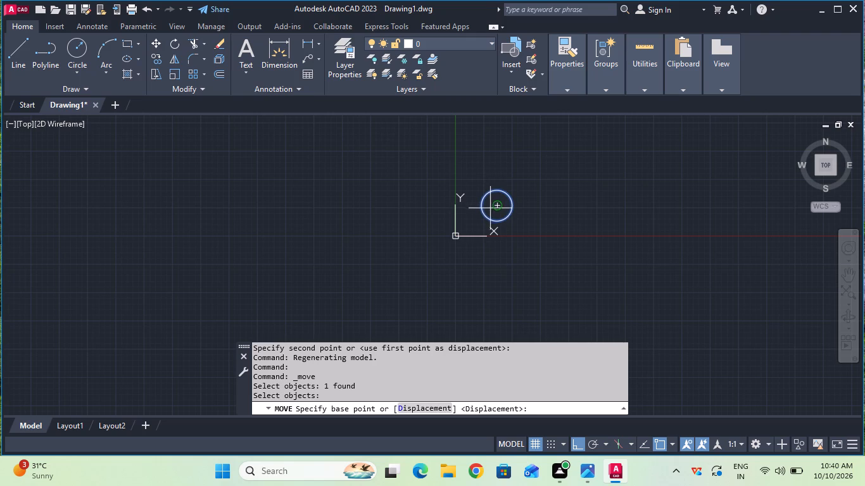
pyautogui.click(493, 208)
pyautogui.click(488, 144)
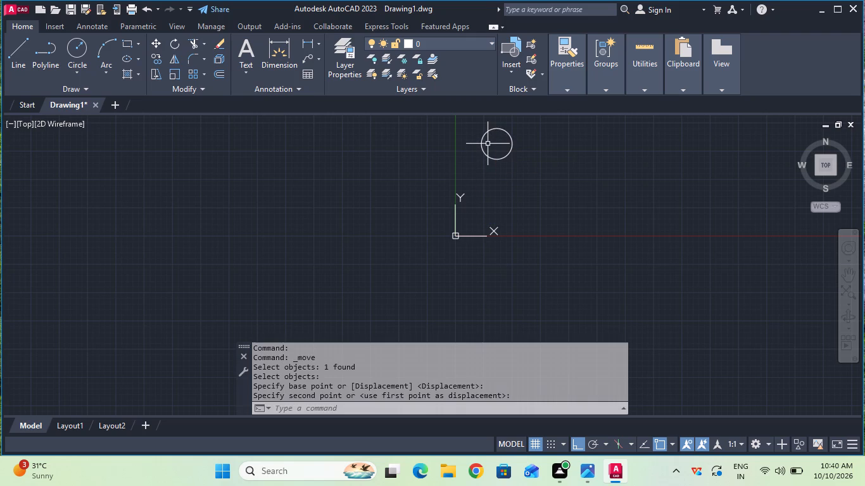
# Draw a circle of radius 24 concentric with the radius 34 circle.
pyautogui.scroll(2, 488, 144)
pyautogui.moveTo(488, 144); pyautogui.dragTo(426, 195, button='middle')
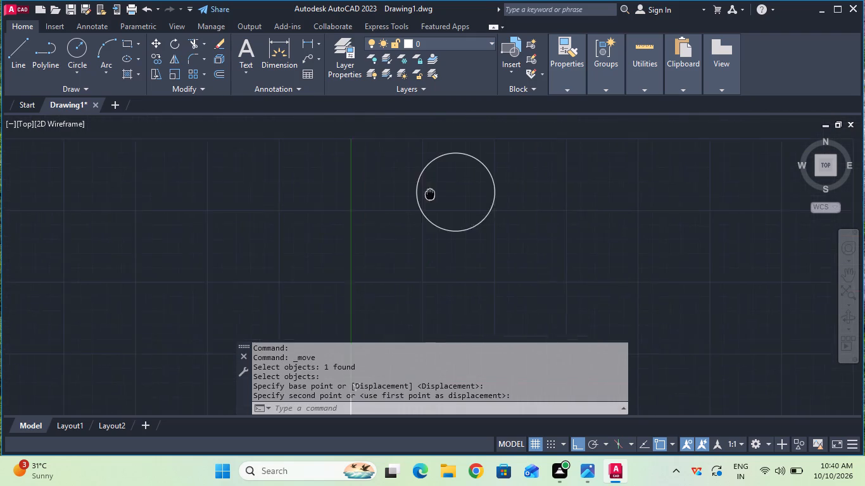
pyautogui.moveTo(426, 195); pyautogui.dragTo(412, 202, button='middle')
pyautogui.click(79, 47)
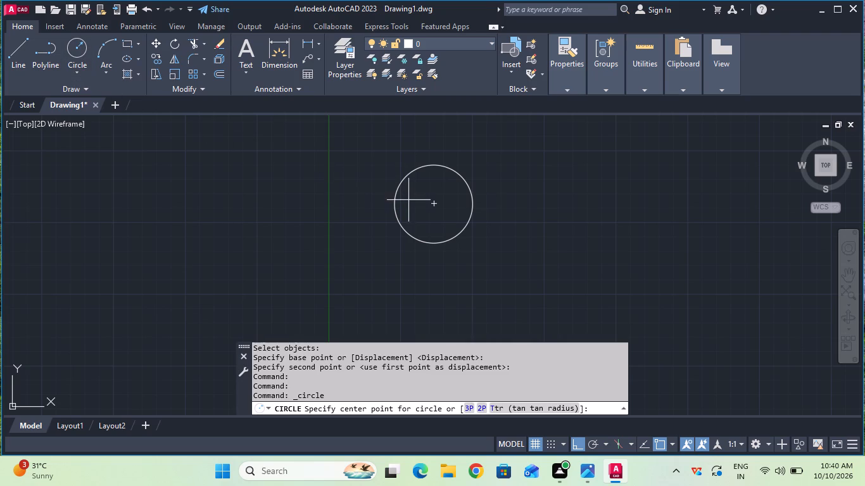
pyautogui.click(429, 202)
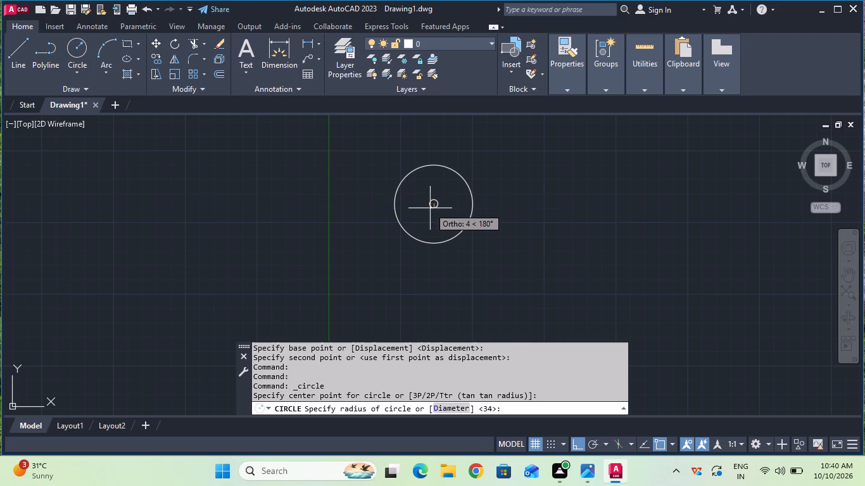
pyautogui.press('2')
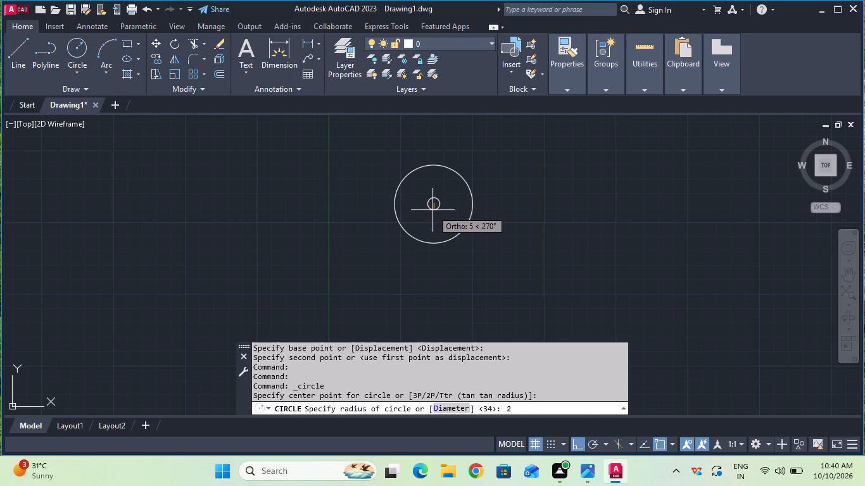
pyautogui.press('4')
pyautogui.press('Return')
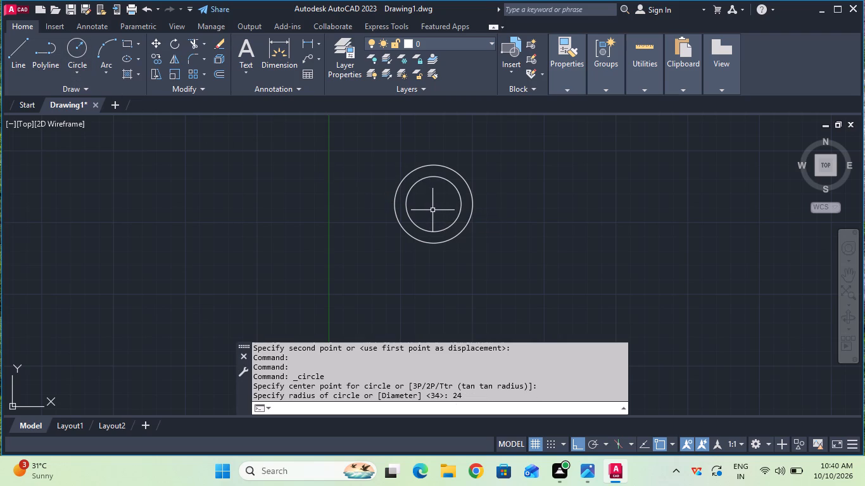
pyautogui.press('Escape')
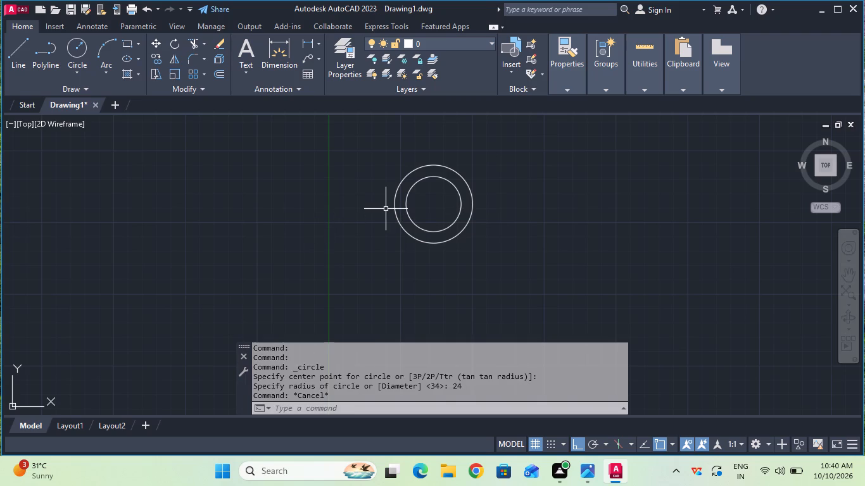
# Load the CENTER linetype from acad.lin into the drawing.
pyautogui.scroll(1, 386, 209)
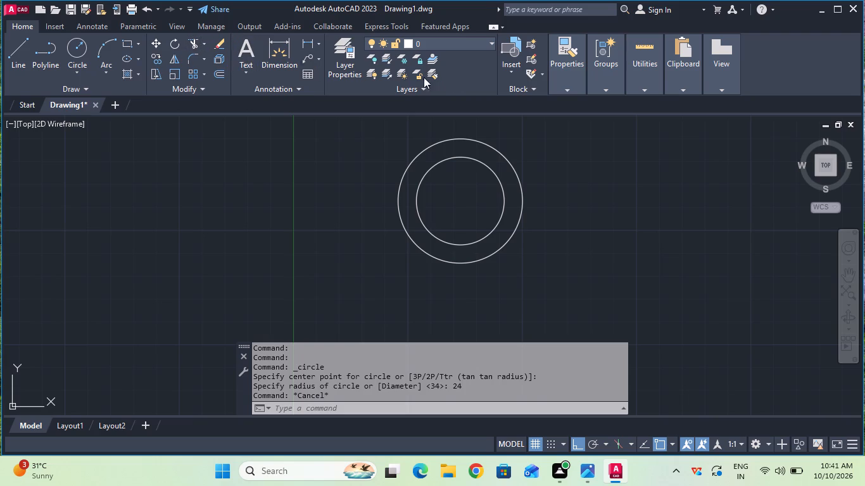
pyautogui.click(560, 76)
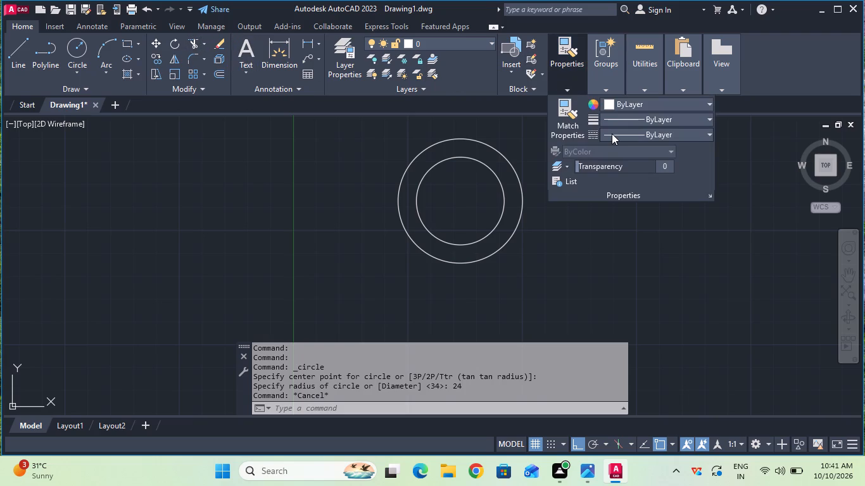
pyautogui.click(612, 134)
pyautogui.click(636, 187)
pyautogui.click(633, 140)
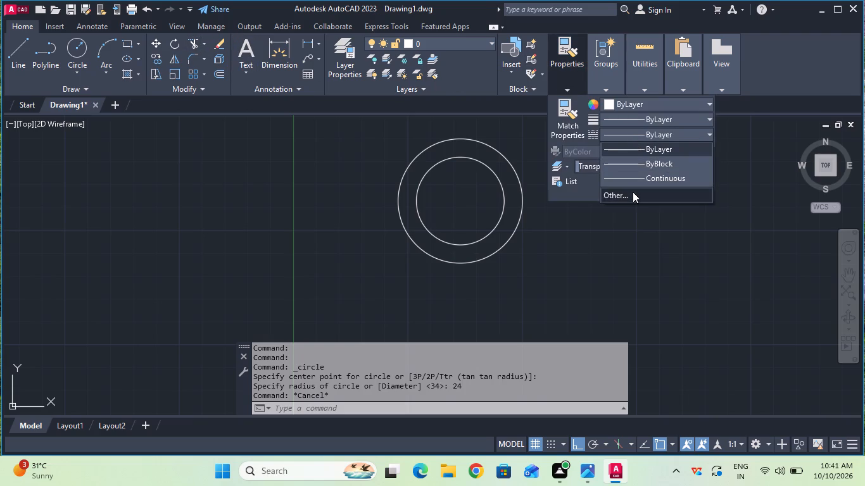
pyautogui.click(633, 192)
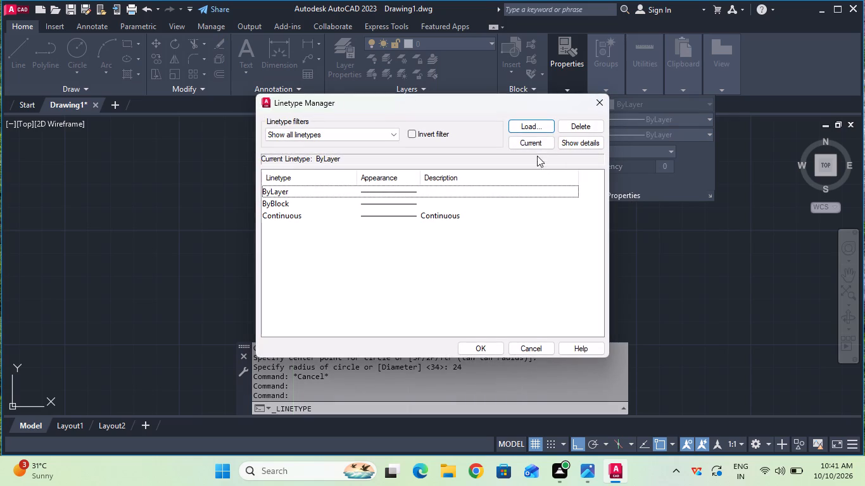
pyautogui.click(527, 128)
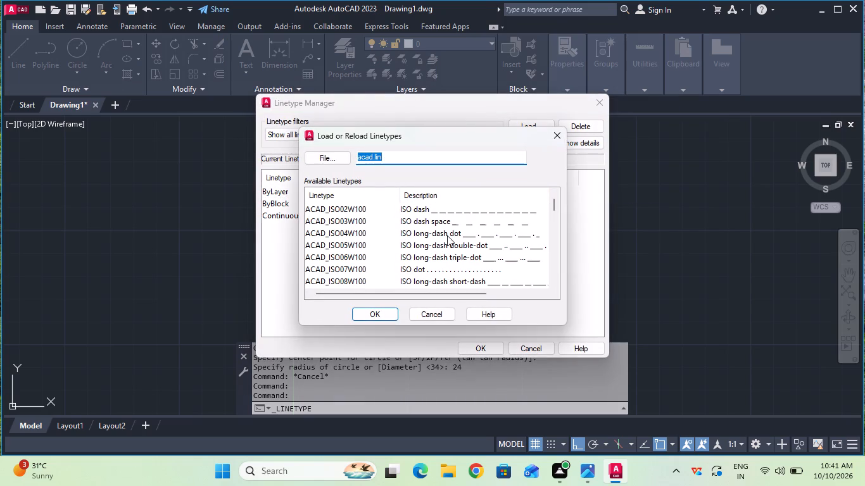
pyautogui.scroll(-3, 447, 235)
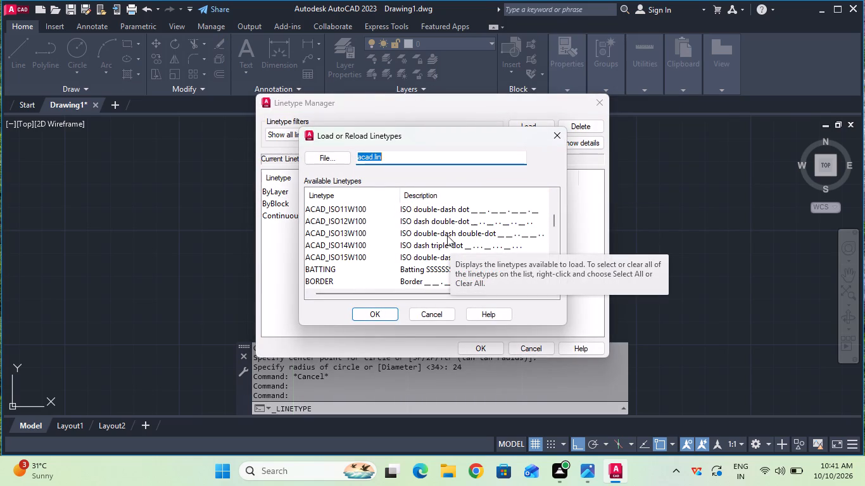
pyautogui.scroll(-1, 447, 235)
pyautogui.click(417, 281)
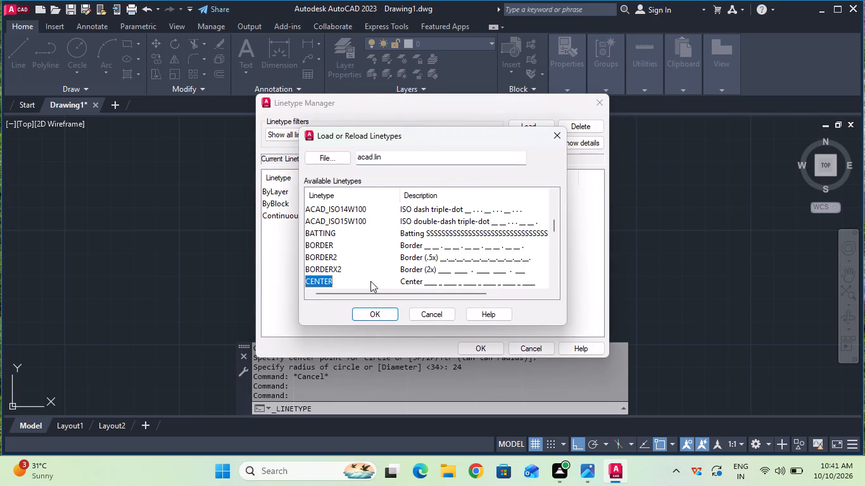
pyautogui.click(365, 311)
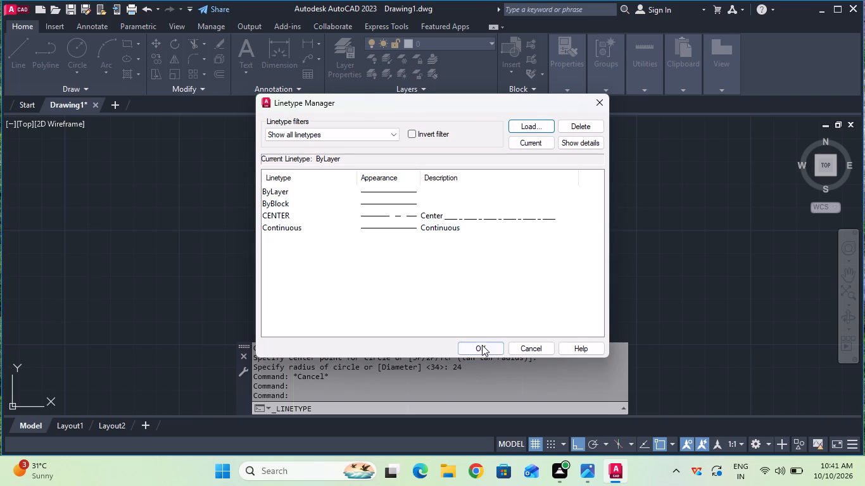
pyautogui.click(482, 345)
# Draw a horizontal line across the outer circle from its left quadrant to its right quadrant.
pyautogui.click(15, 63)
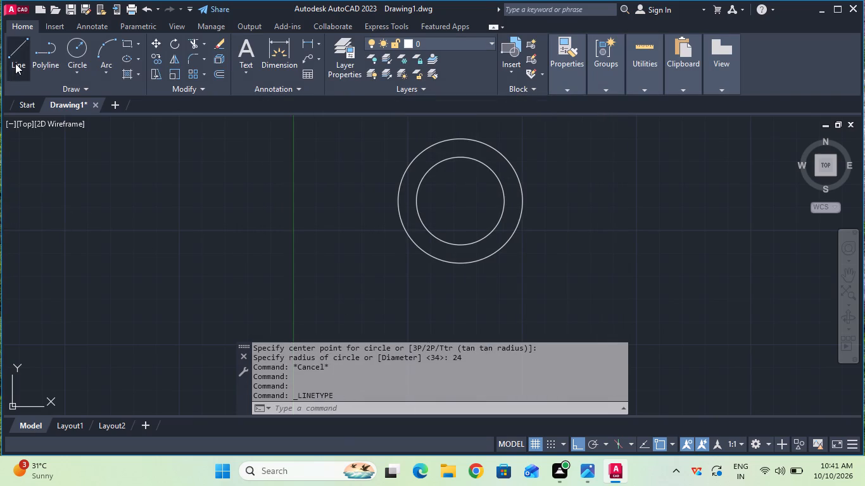
pyautogui.click(396, 201)
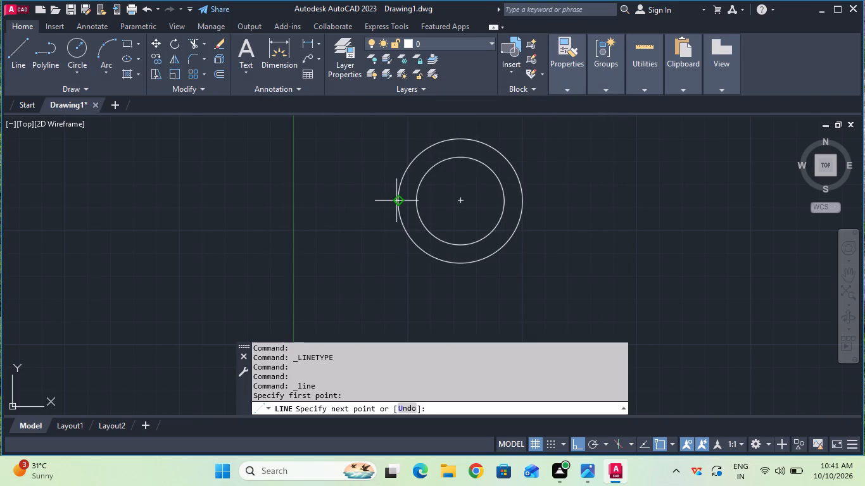
pyautogui.click(524, 198)
pyautogui.press('Escape')
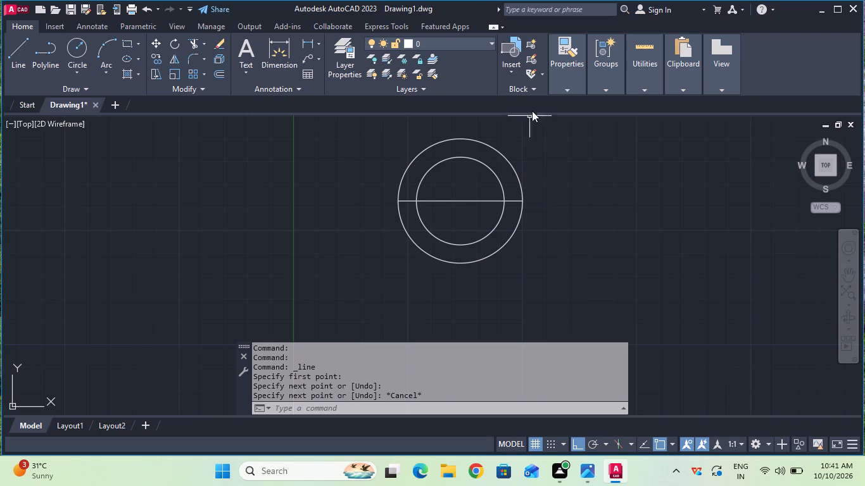
# Change the linetype of the horizontal diameter line to CENTER.
pyautogui.click(600, 130)
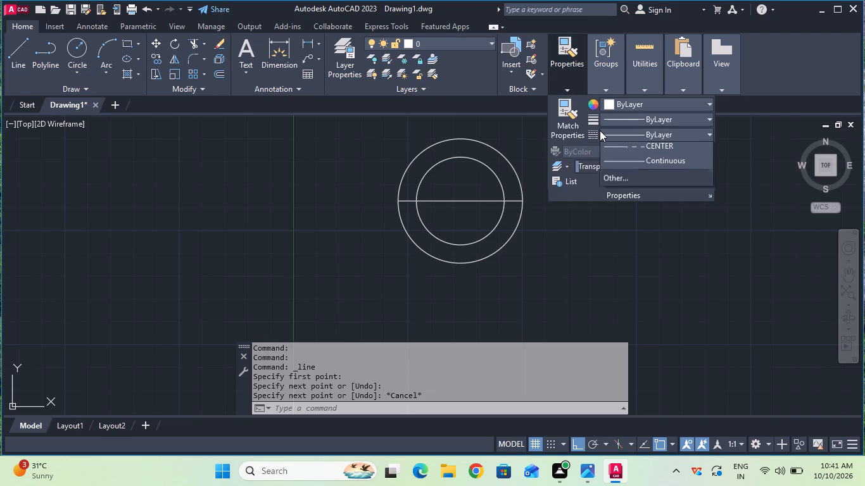
pyautogui.click(486, 199)
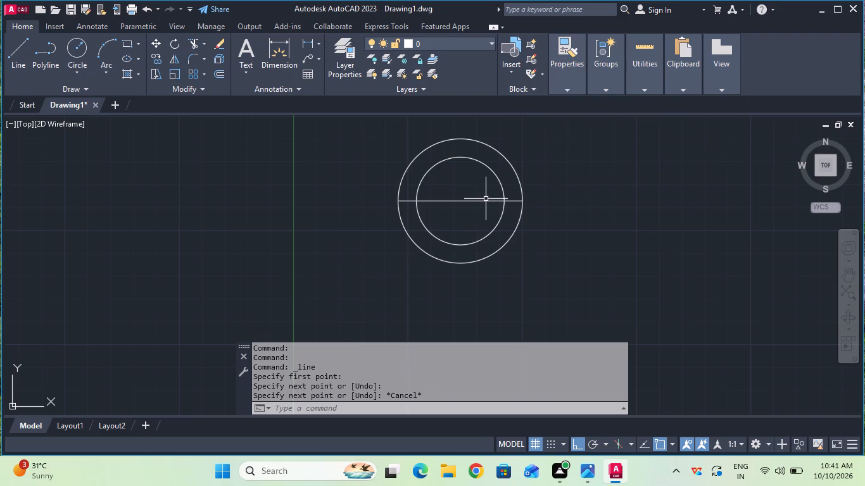
pyautogui.click(484, 201)
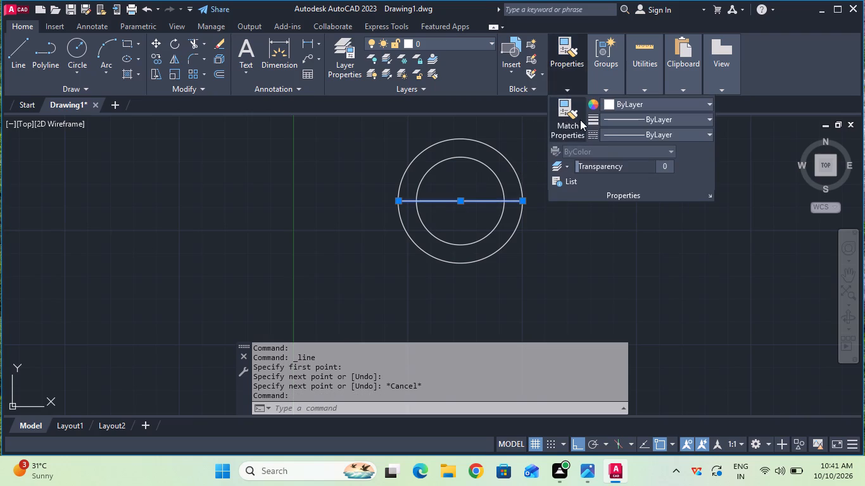
pyautogui.click(604, 128)
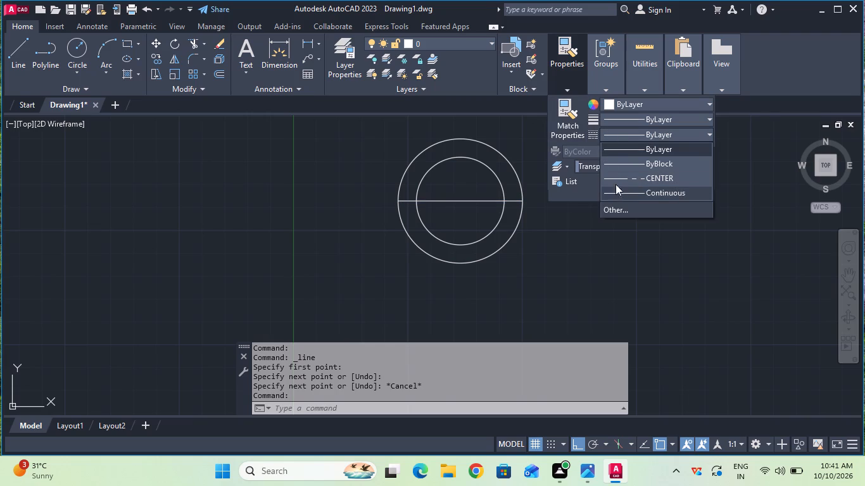
pyautogui.click(616, 180)
pyautogui.press('Escape')
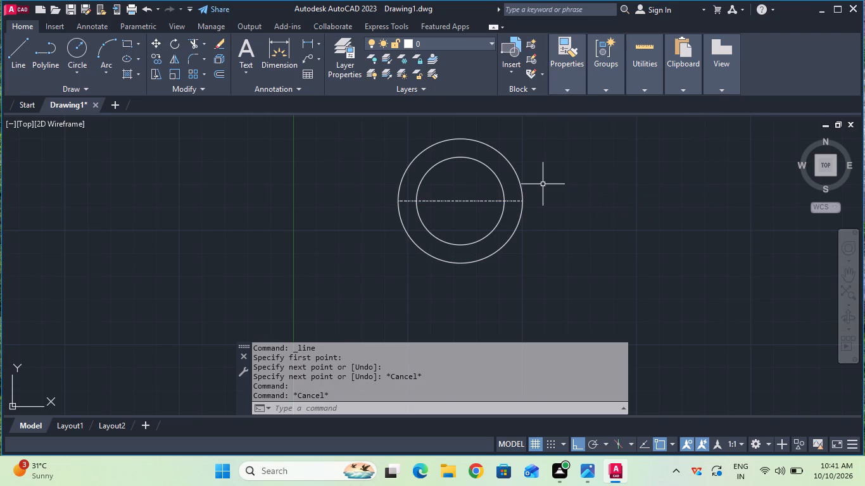
# Trim away the lower halves of both circles below the horizontal centre line.
pyautogui.click(191, 43)
pyautogui.moveTo(306, 205); pyautogui.dragTo(421, 219)
pyautogui.press('Escape')
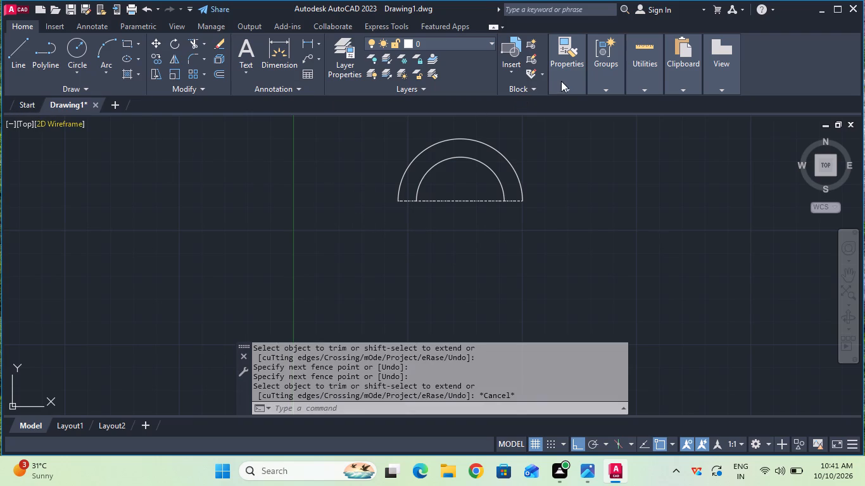
# Draw a vertical line 59.4 mm long straight down from the left end of the outer arc.
pyautogui.click(23, 68)
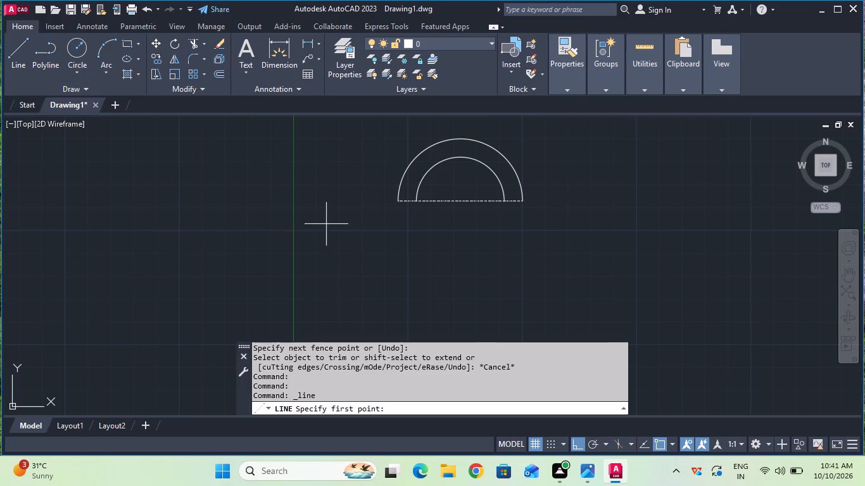
pyautogui.click(396, 202)
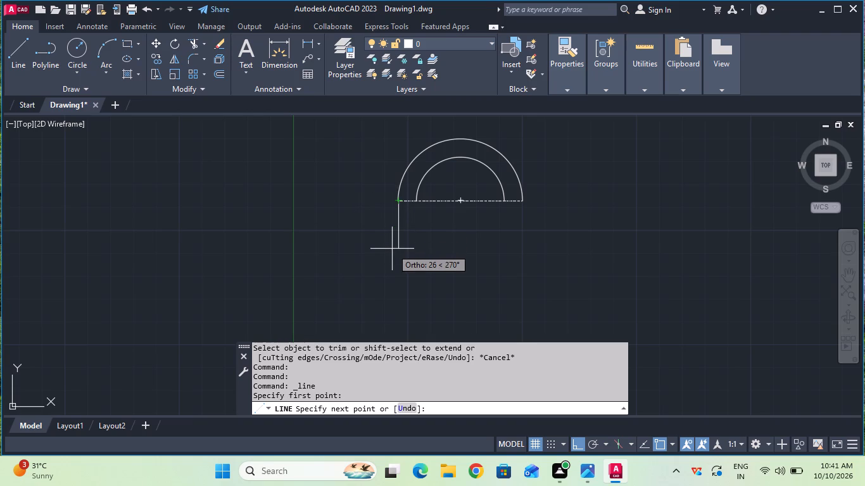
pyautogui.press('5')
pyautogui.write('9.4')
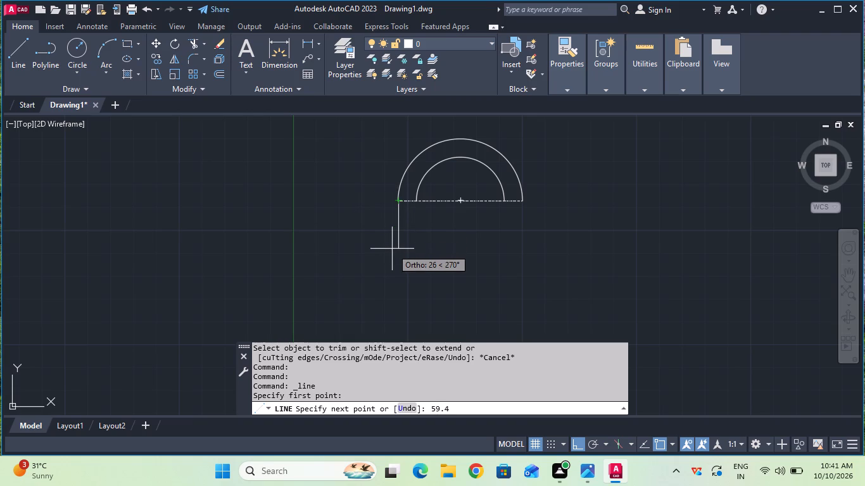
pyautogui.press('Return')
pyautogui.press('Escape')
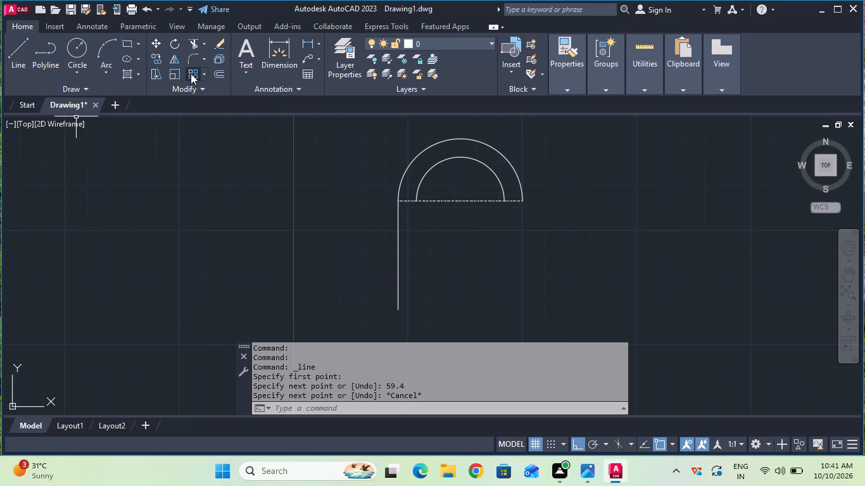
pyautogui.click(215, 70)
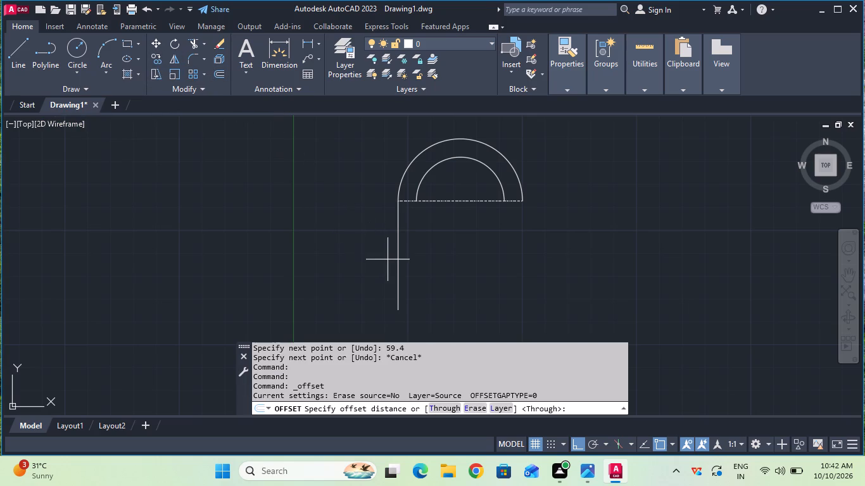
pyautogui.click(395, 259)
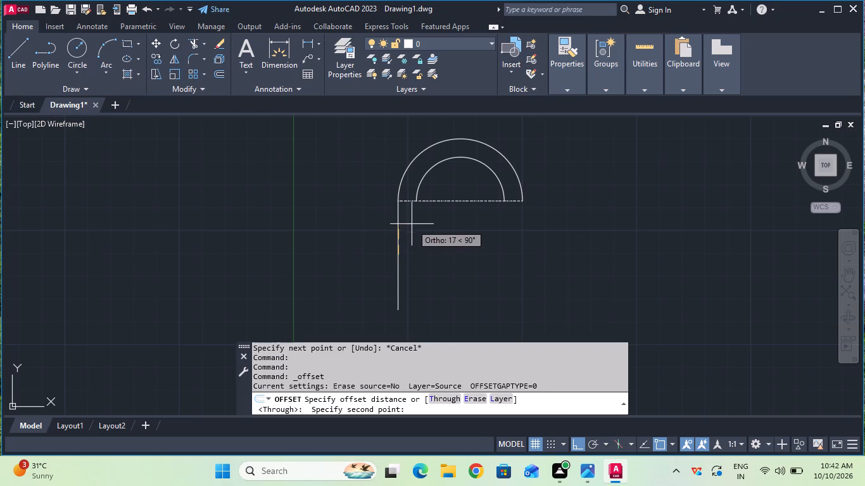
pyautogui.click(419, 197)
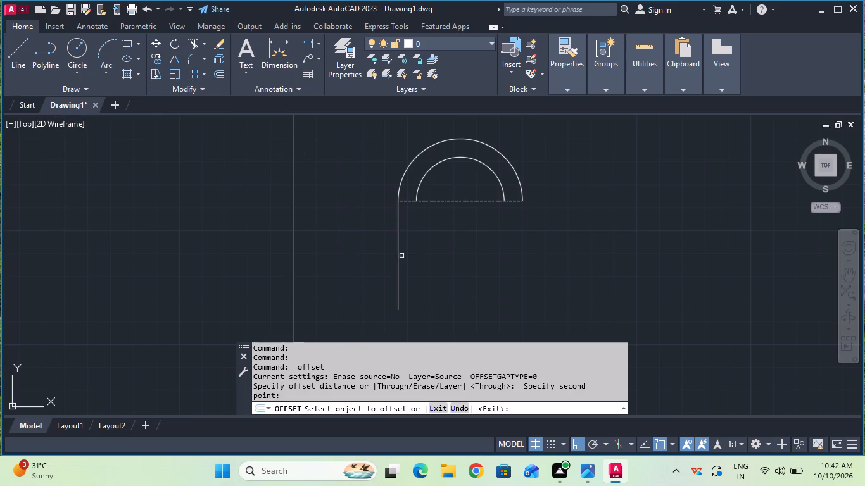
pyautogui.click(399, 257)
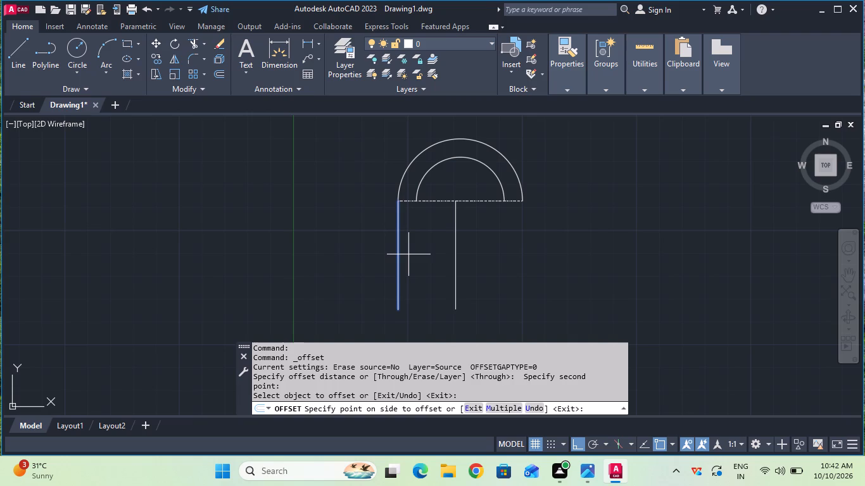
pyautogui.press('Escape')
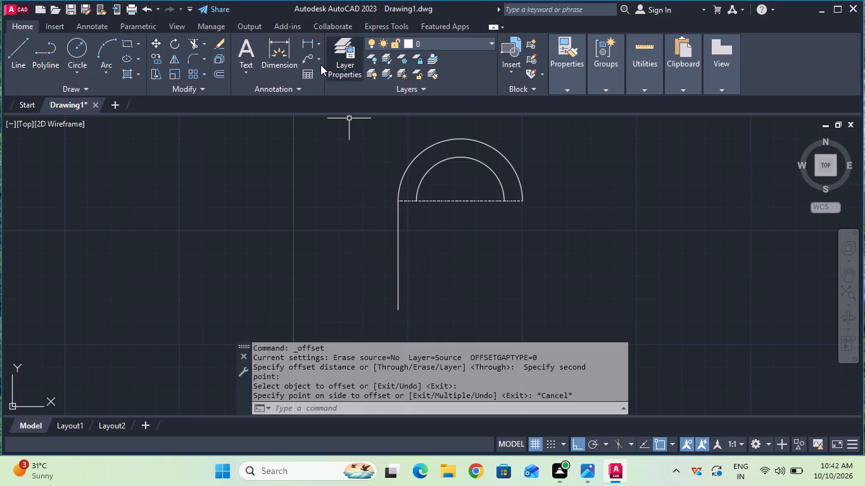
# Measure the horizontal gap between the left ends of the outer and inner arcs with a temporary linear dimension.
pyautogui.click(308, 46)
pyautogui.click(397, 199)
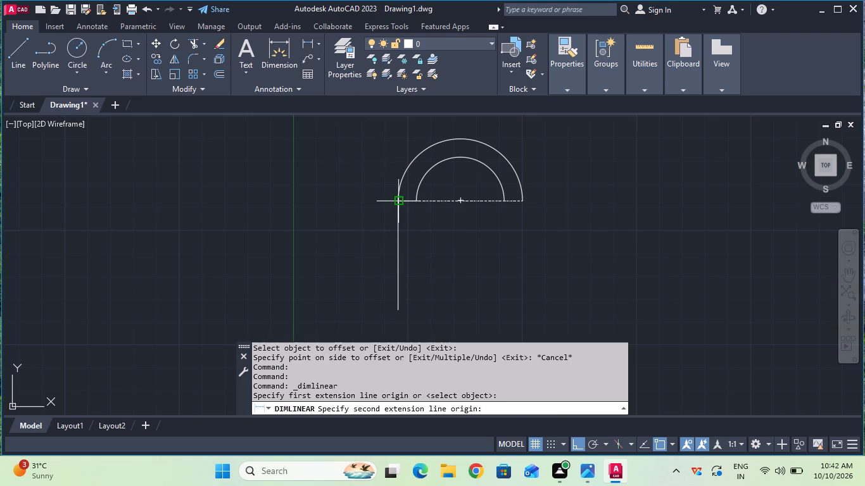
pyautogui.click(417, 196)
pyautogui.press('Escape')
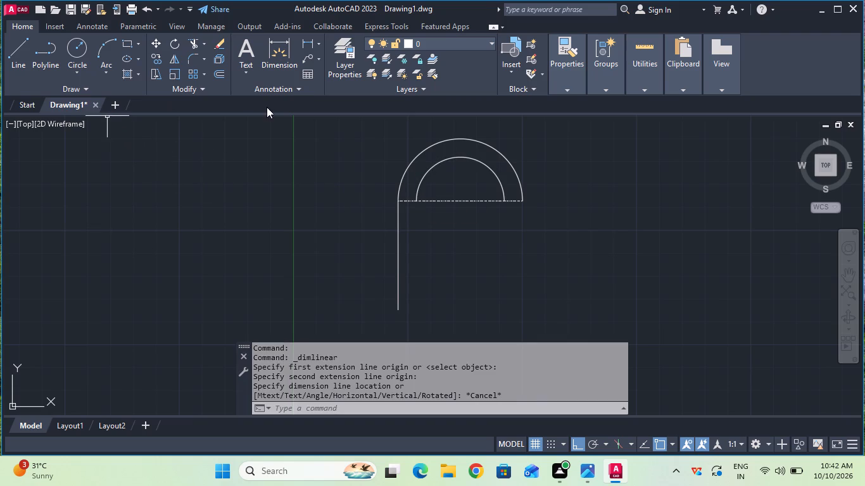
# Offset the left vertical line 10 mm inward so it meets the left end of the inner arc.
pyautogui.click(217, 77)
pyautogui.click(395, 249)
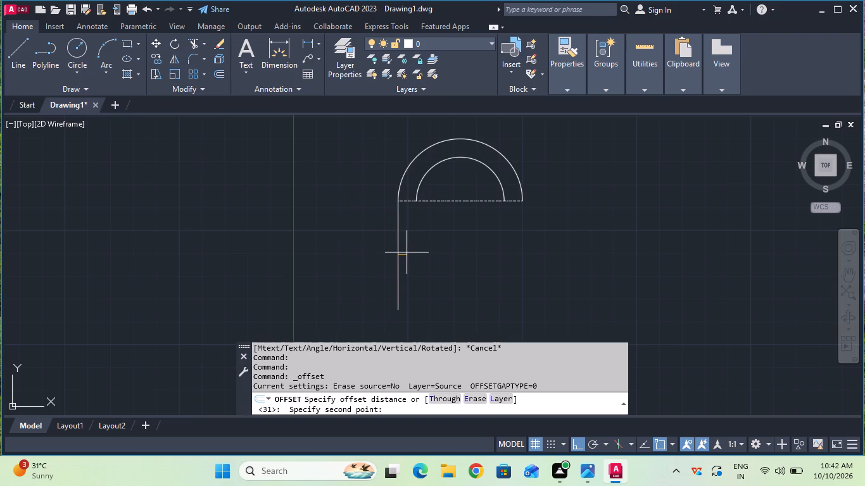
pyautogui.write('10')
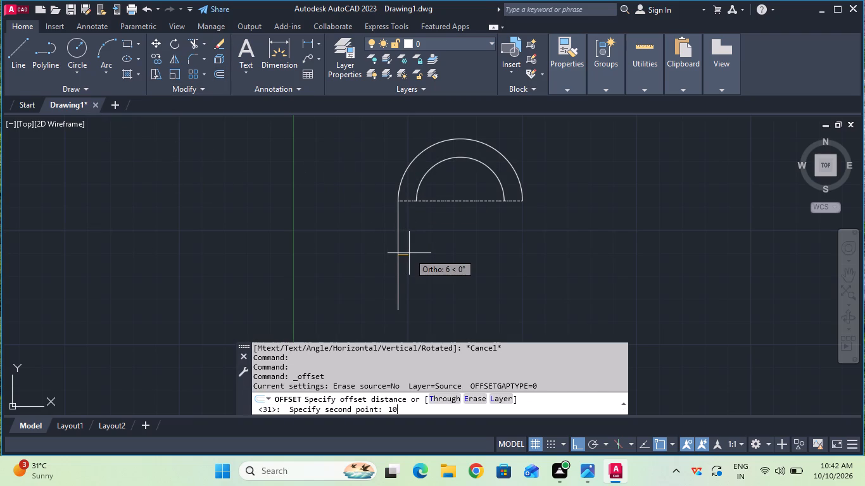
pyautogui.press('Return')
pyautogui.click(398, 262)
pyautogui.click(409, 260)
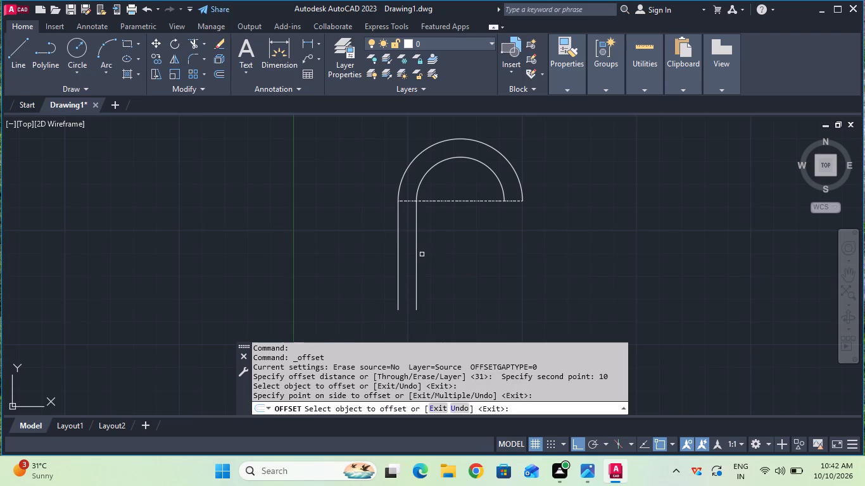
pyautogui.press('Escape')
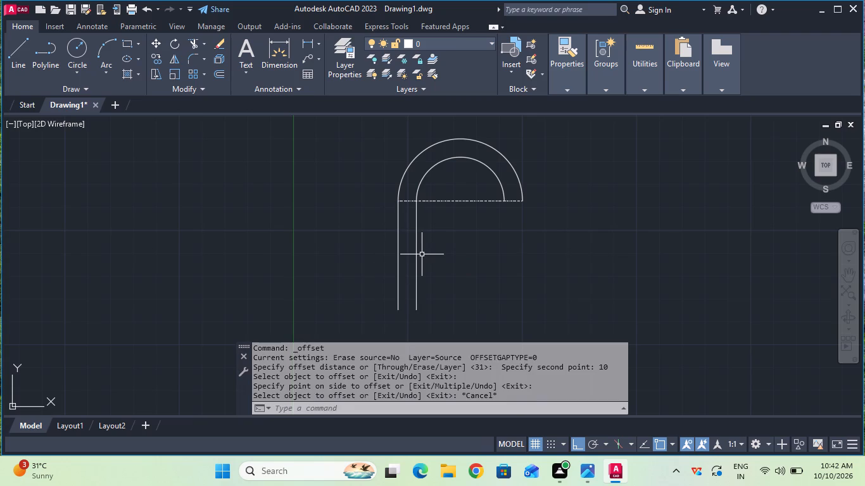
# Measure the distance between the two ends of the inner arc with a temporary linear dimension.
pyautogui.click(312, 48)
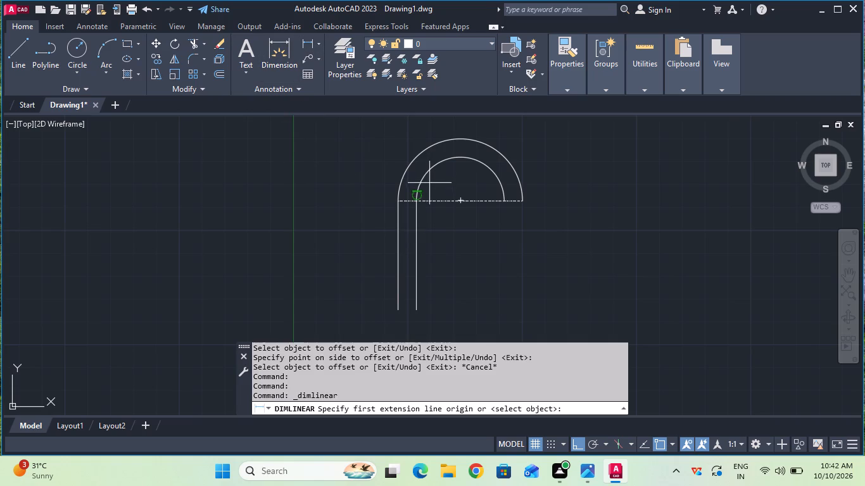
pyautogui.click(417, 201)
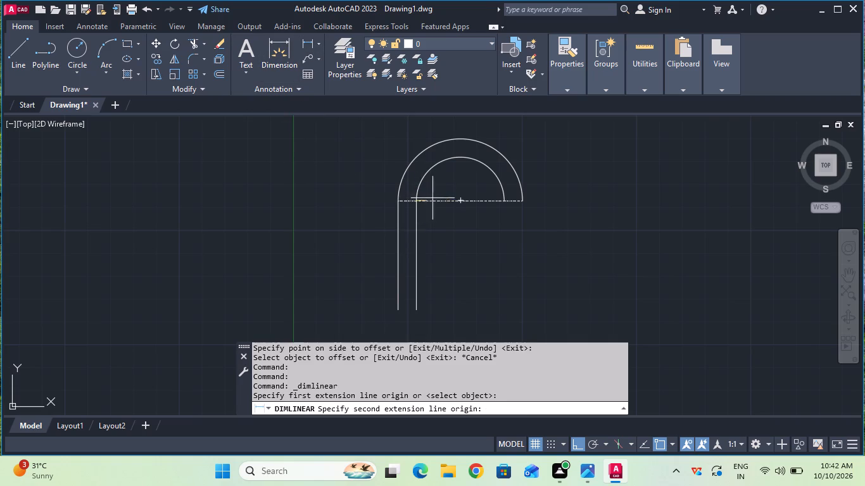
pyautogui.click(503, 198)
pyautogui.press('Escape')
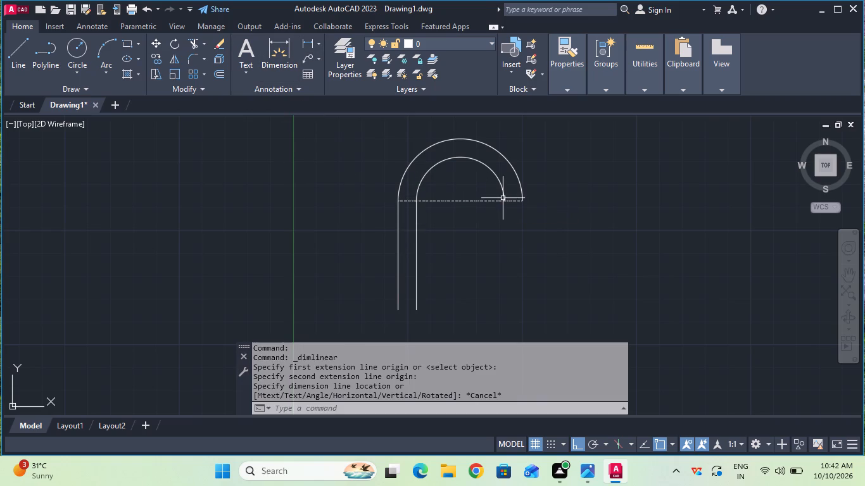
# Offset the inner left vertical line 48 mm toward the right end of the inner arc.
pyautogui.click(218, 72)
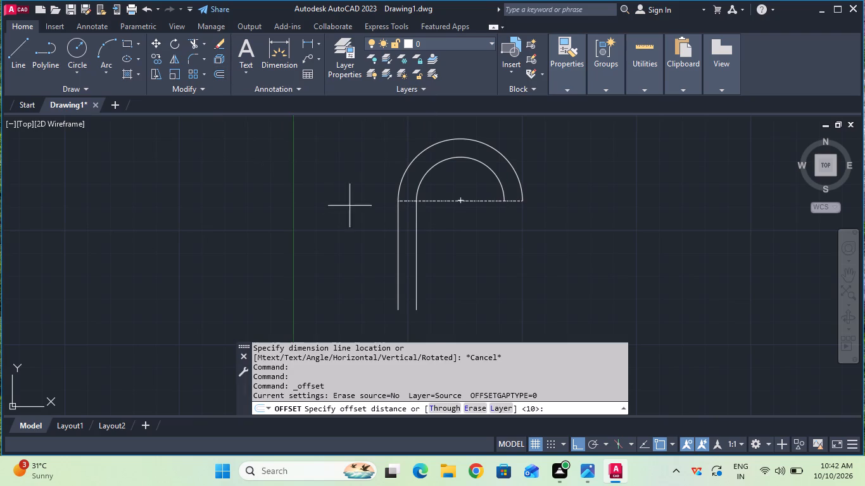
pyautogui.click(414, 254)
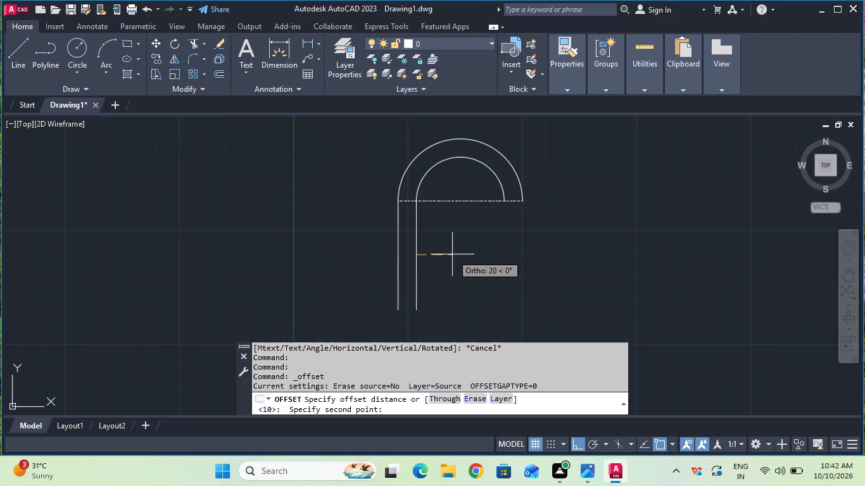
pyautogui.write('48')
pyautogui.press('Return')
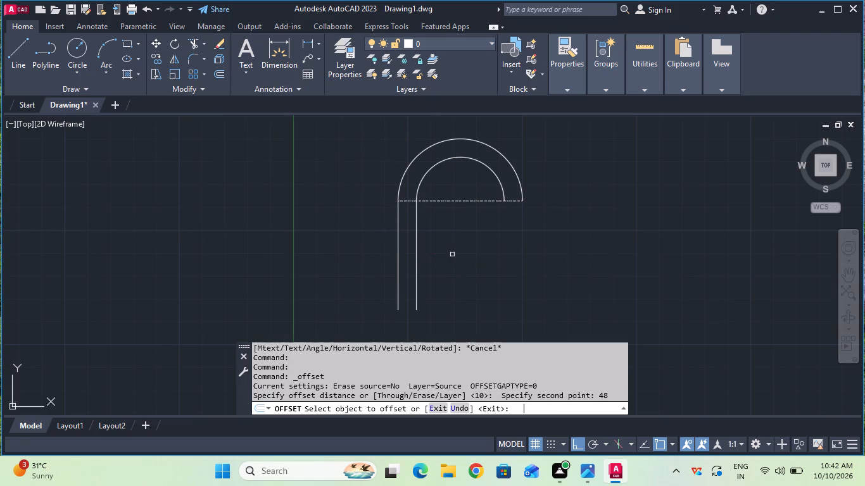
pyautogui.click(416, 272)
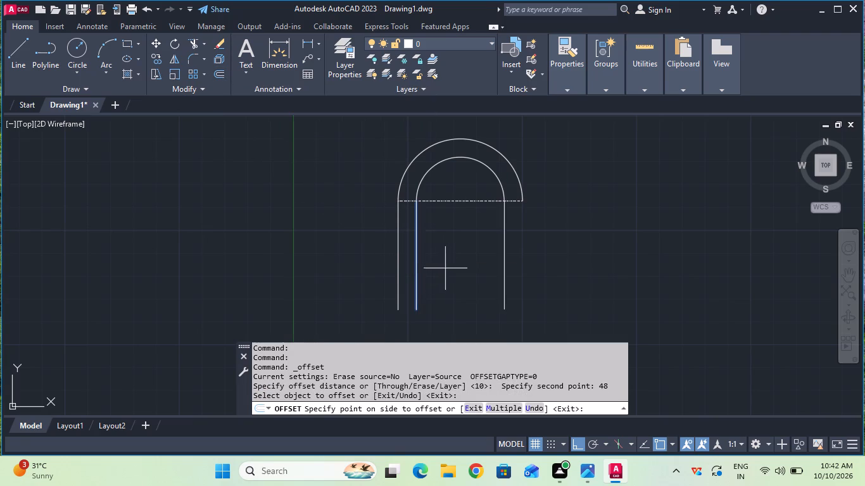
pyautogui.click(445, 268)
pyautogui.press('Escape')
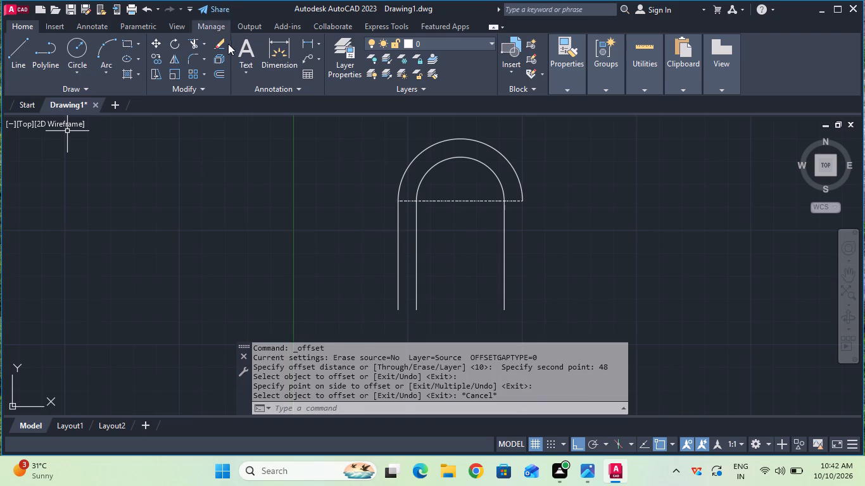
# Offset the inner right vertical line 10 mm outward to the right end of the outer arc.
pyautogui.click(218, 72)
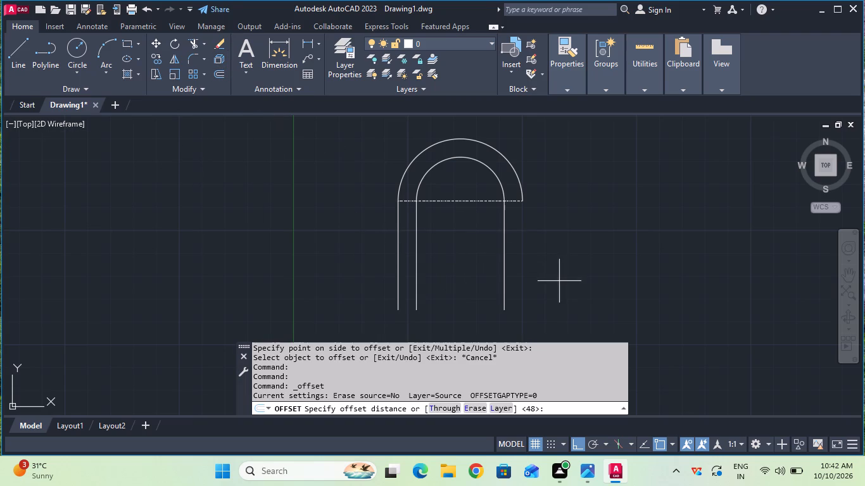
pyautogui.click(502, 249)
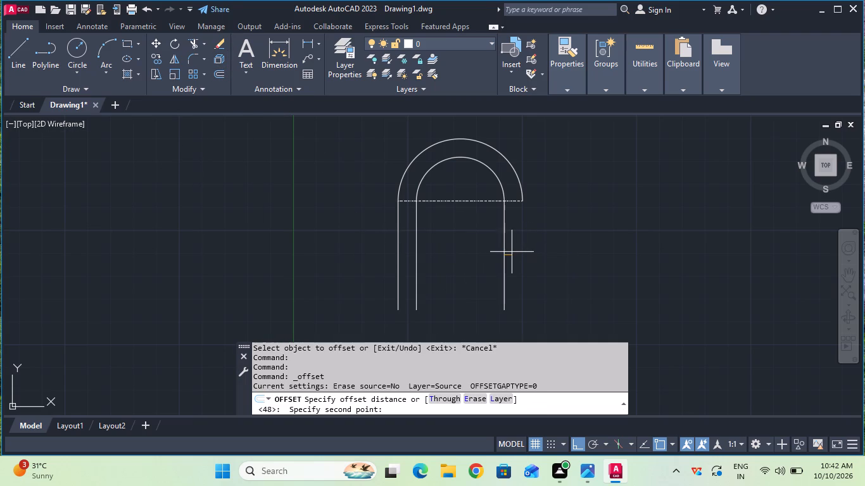
pyautogui.write('10')
pyautogui.press('Return')
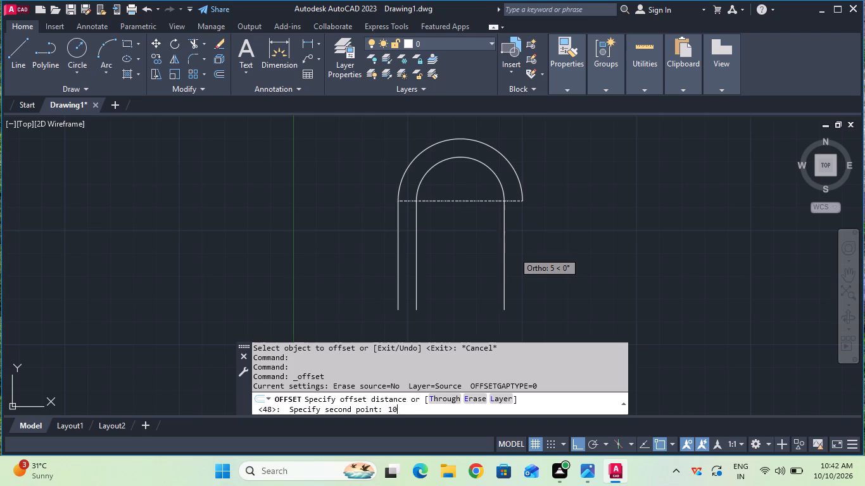
pyautogui.click(503, 257)
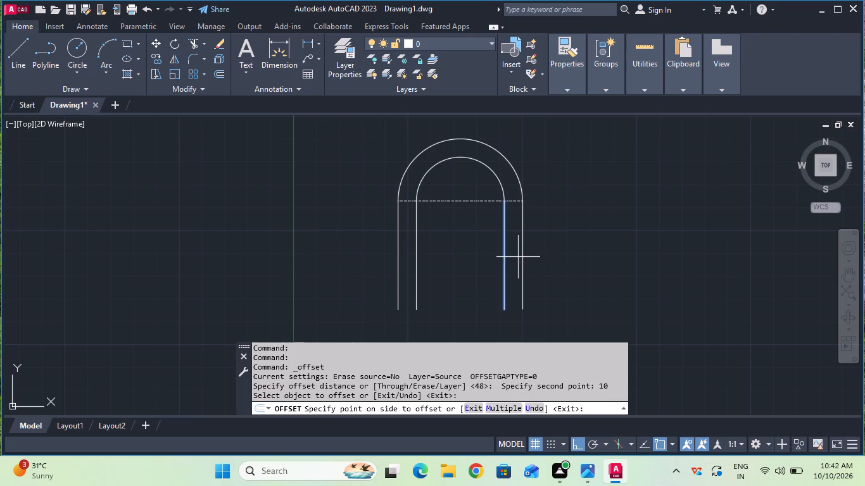
pyautogui.click(518, 257)
pyautogui.press('Escape')
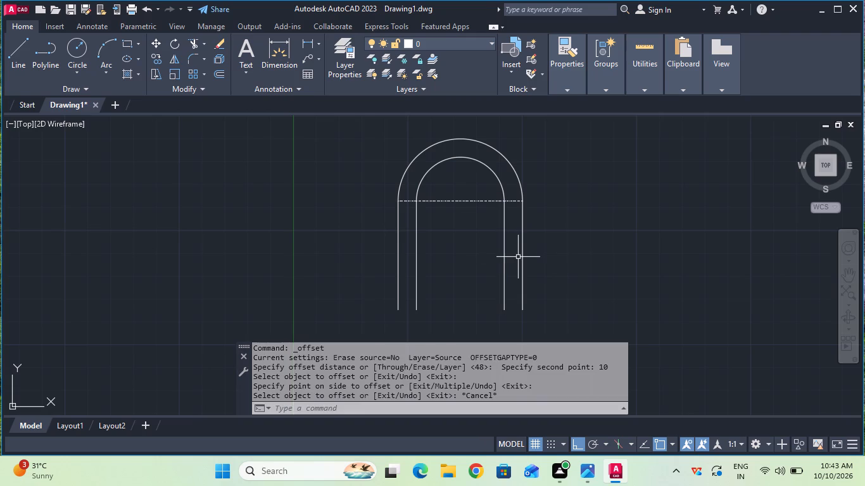
# Close the open bottom ends of the left and right legs with short horizontal lines between their vertical lines' endpoints.
pyautogui.click(18, 49)
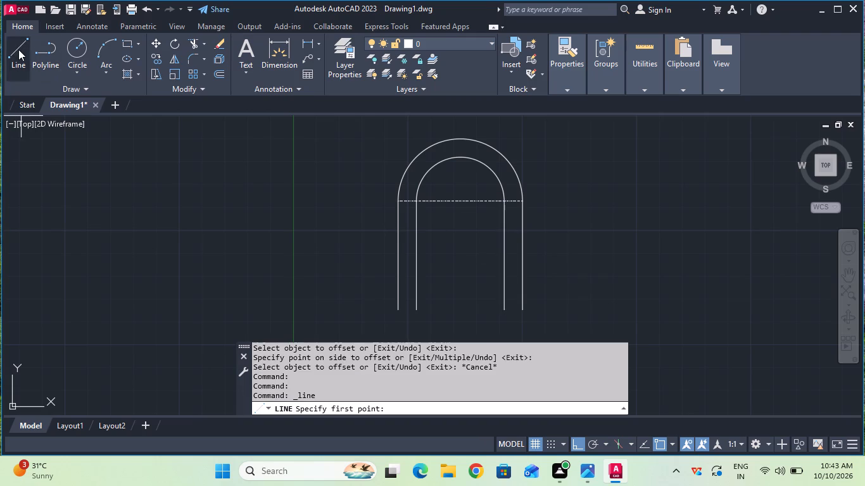
pyautogui.click(420, 309)
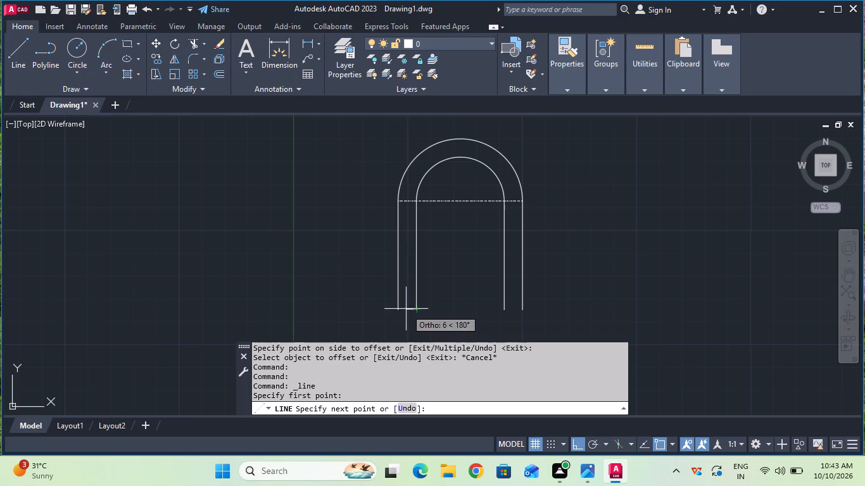
pyautogui.click(398, 309)
pyautogui.press('Escape')
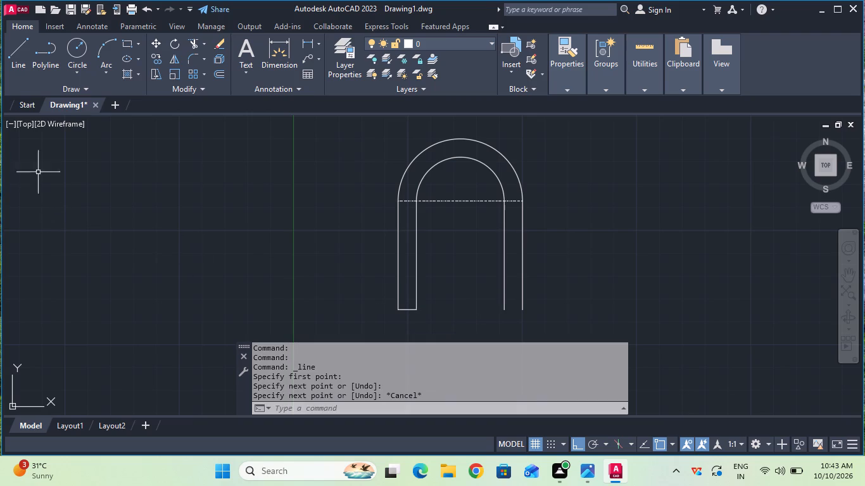
pyautogui.click(29, 61)
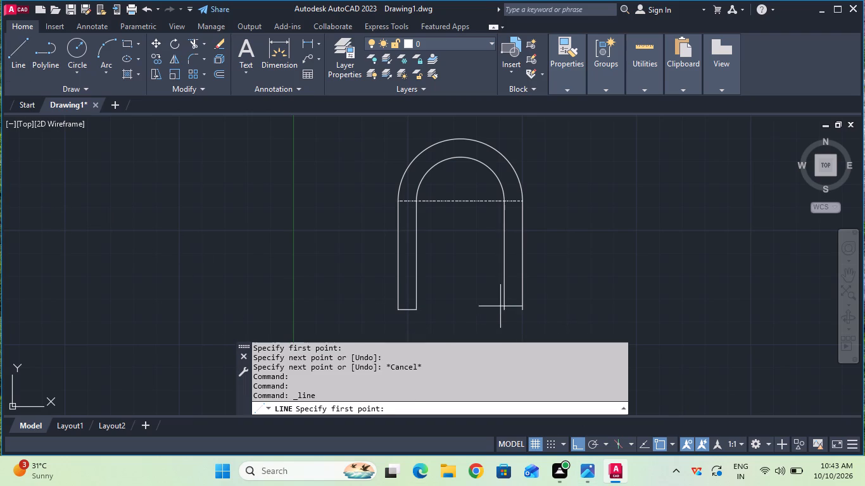
pyautogui.click(502, 308)
pyautogui.click(524, 313)
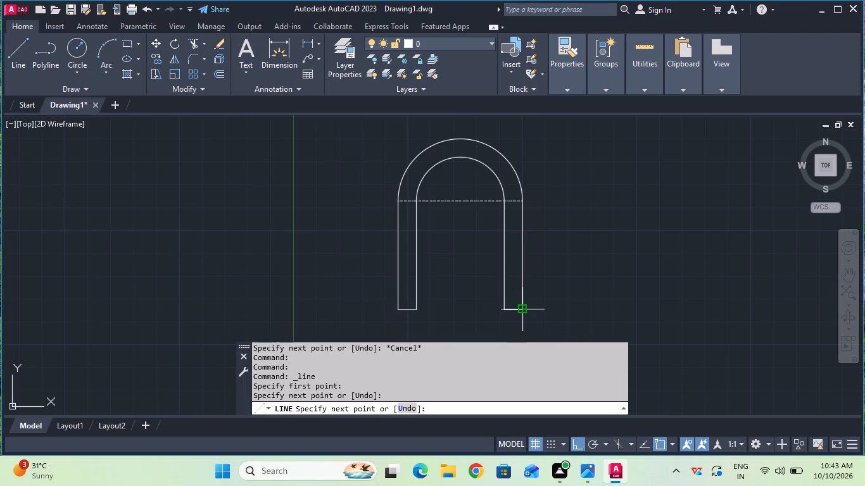
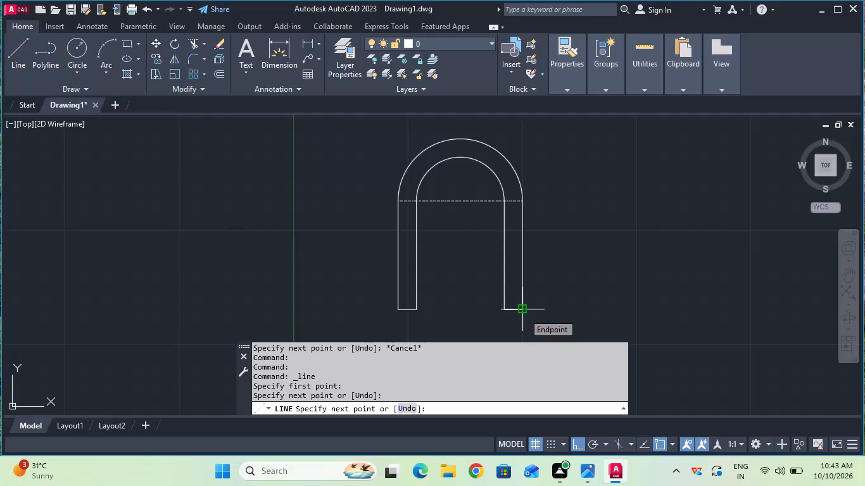
# Draw two concentric circles of diameter 34 and 12 mm at the common centre of the arcs.
pyautogui.press('Escape')
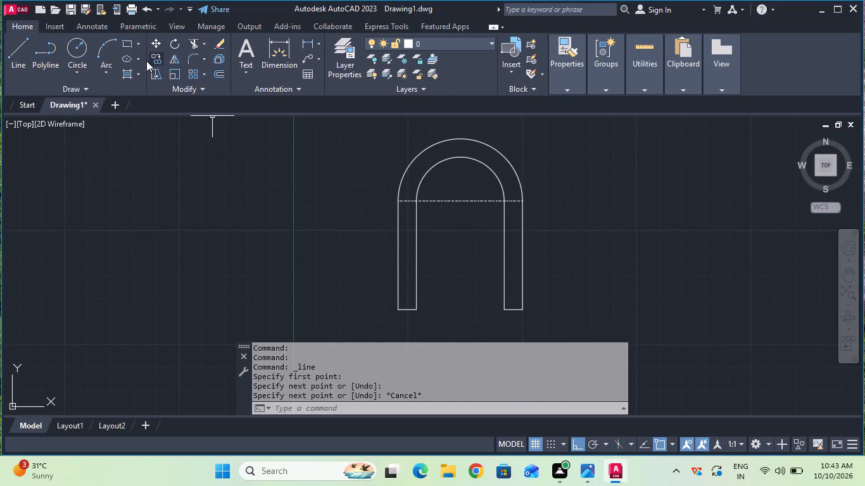
pyautogui.click(80, 66)
pyautogui.click(96, 116)
pyautogui.click(462, 202)
pyautogui.write('34')
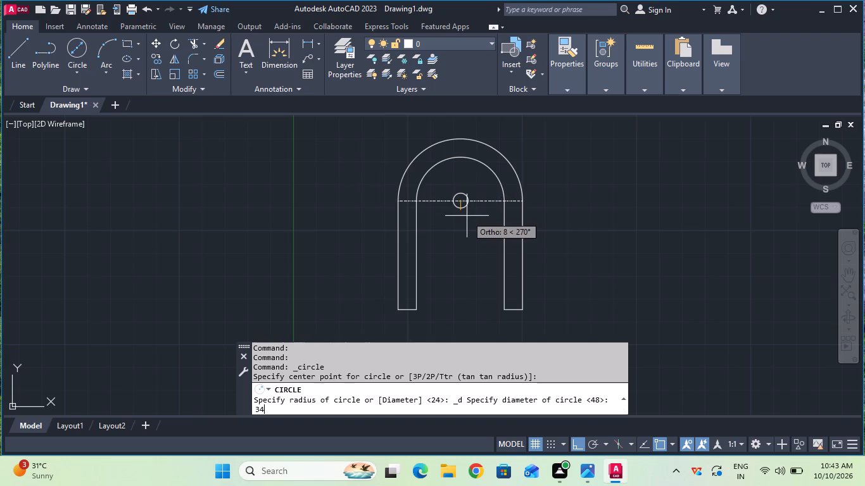
pyautogui.press('Return')
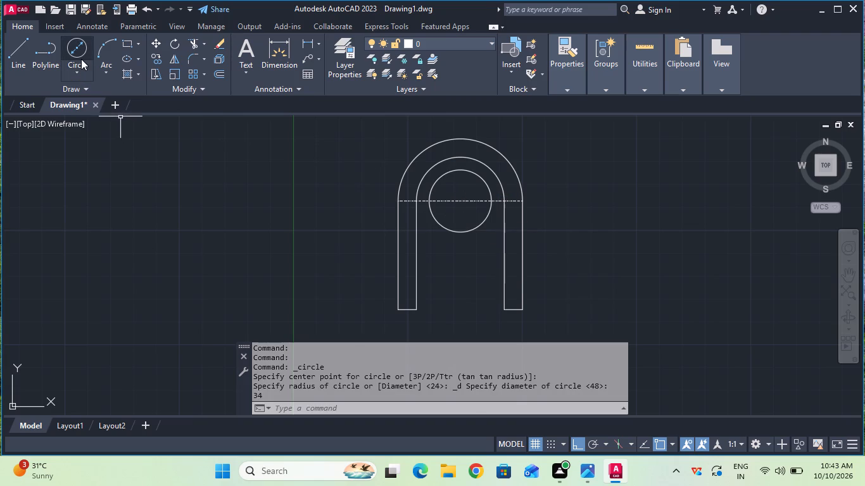
pyautogui.click(81, 59)
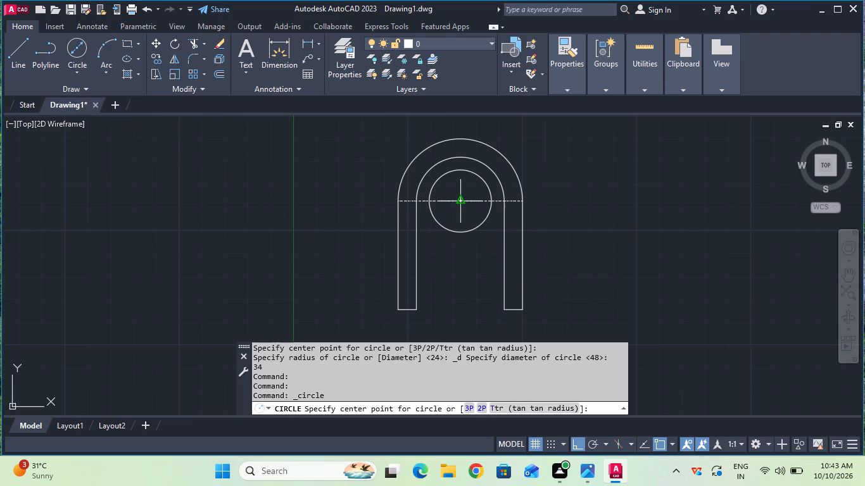
pyautogui.click(458, 199)
pyautogui.write('12')
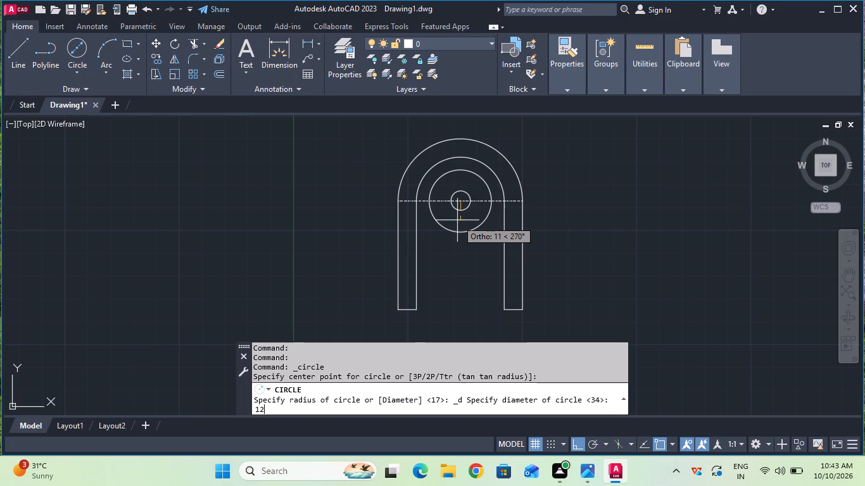
pyautogui.press('Return')
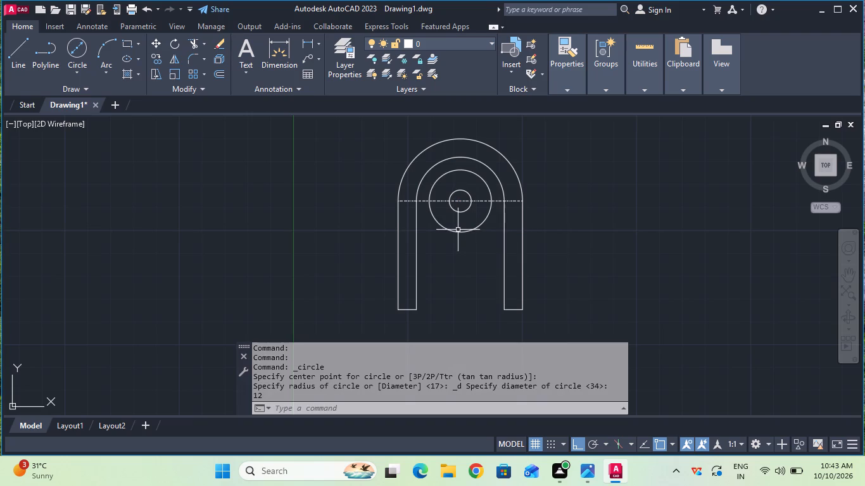
# Set the current linetype to CENTER and draw a horizontal line between the inner bottom corners of the two legs.
pyautogui.moveTo(464, 280); pyautogui.dragTo(470, 250, button='middle')
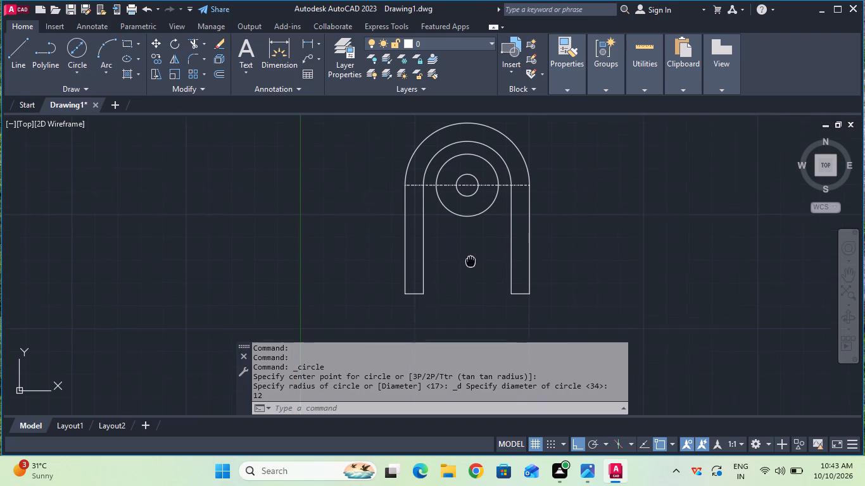
pyautogui.moveTo(470, 250); pyautogui.dragTo(470, 227, button='middle')
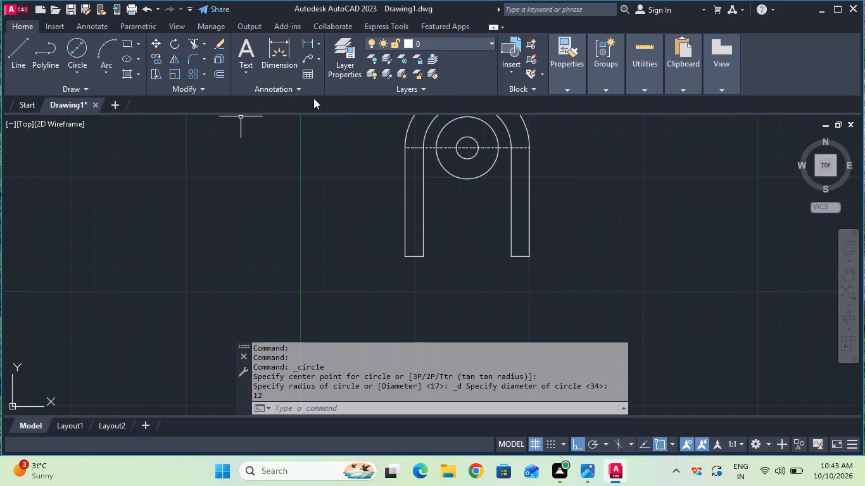
pyautogui.click(600, 133)
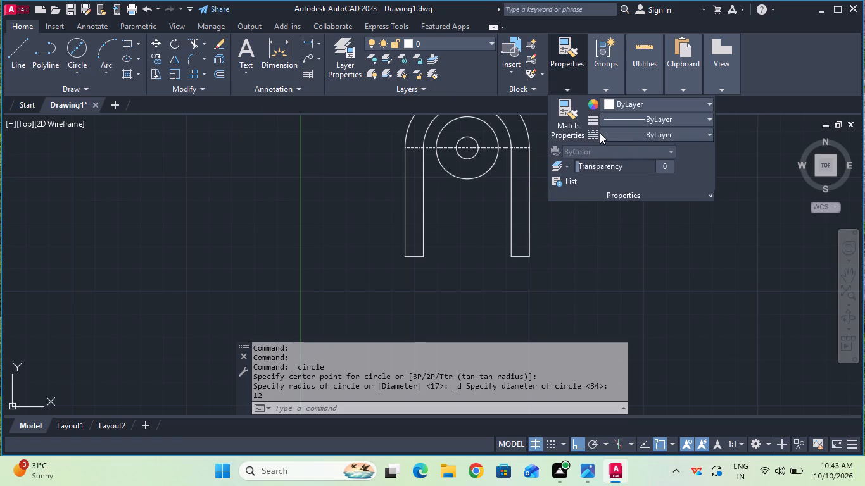
pyautogui.click(623, 176)
pyautogui.click(0, 54)
pyautogui.click(13, 61)
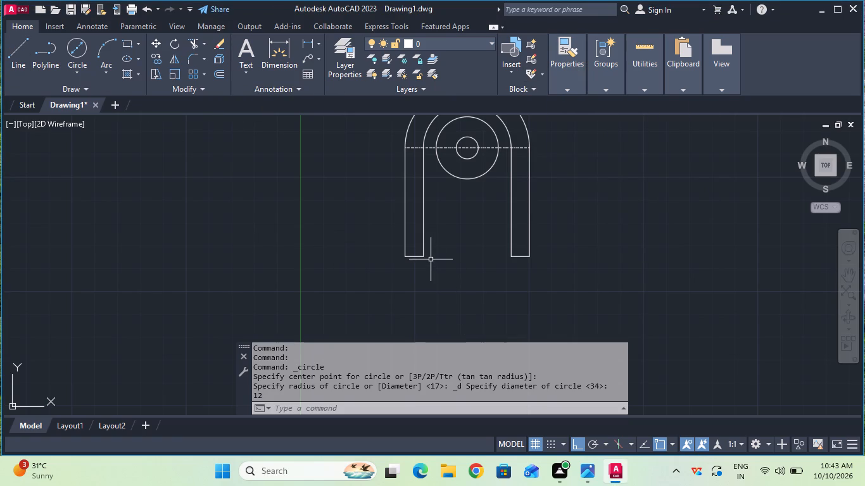
pyautogui.click(16, 65)
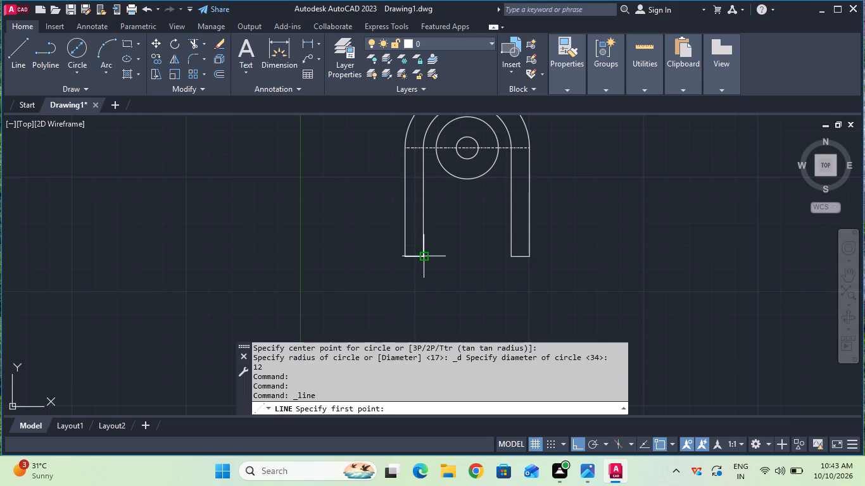
pyautogui.click(423, 258)
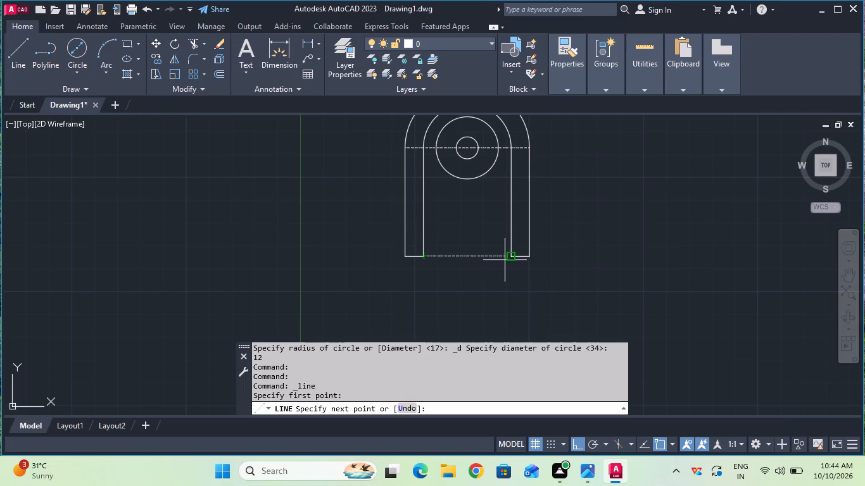
pyautogui.click(509, 260)
pyautogui.press('Escape')
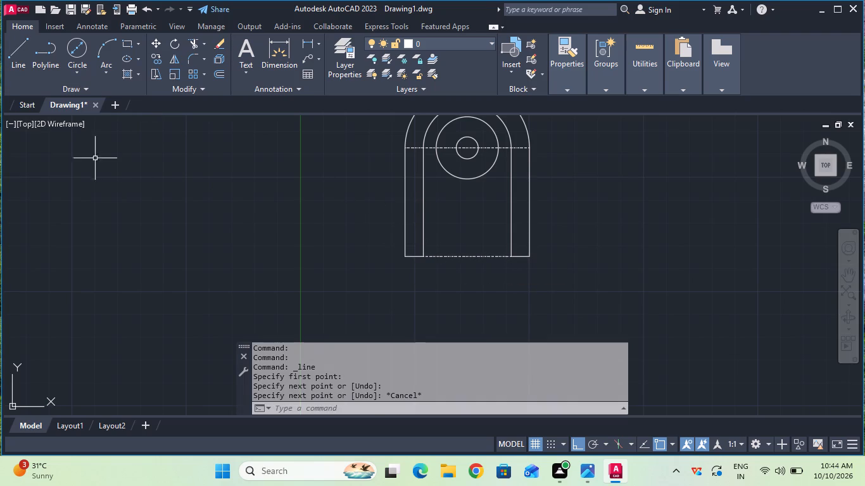
# Trim the upper centre line's end portions that cross the left and right legs.
pyautogui.click(190, 47)
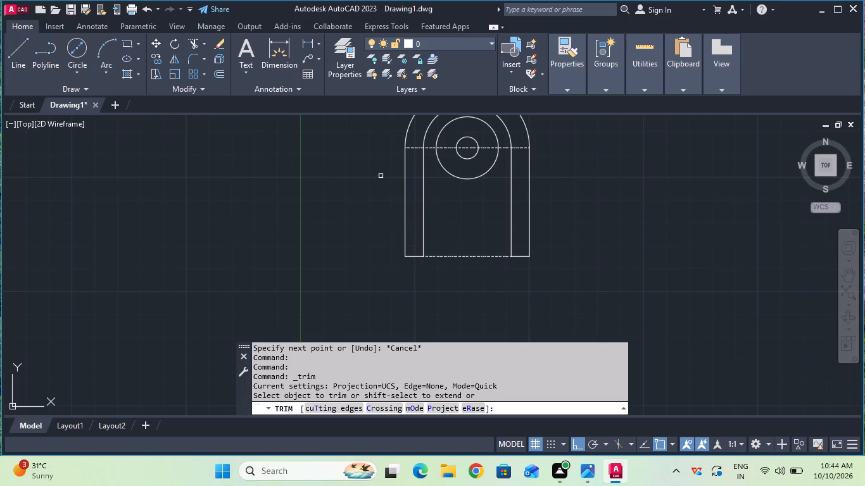
pyautogui.click(419, 148)
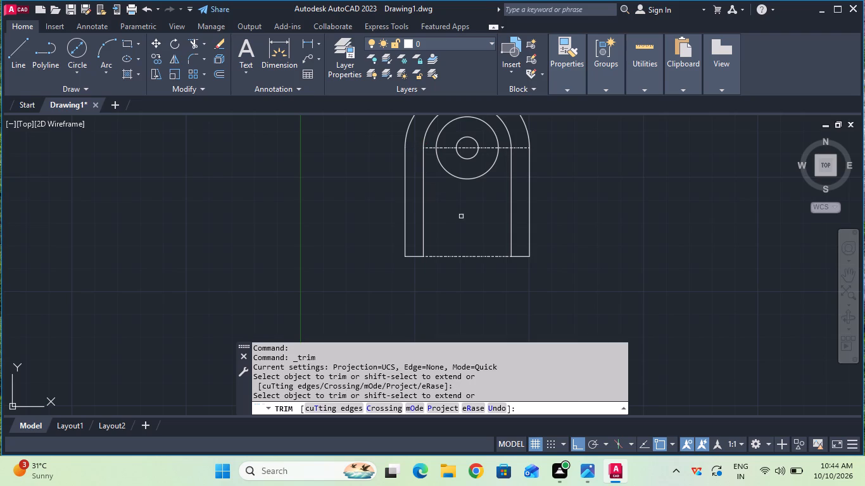
pyautogui.click(521, 149)
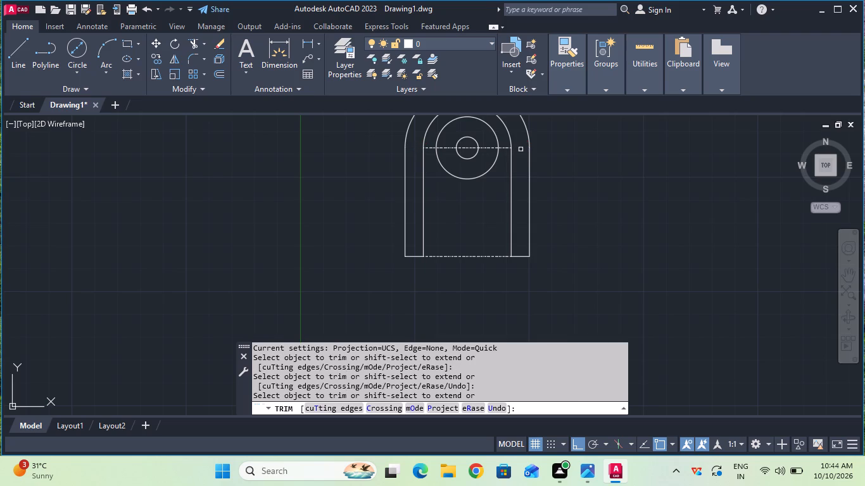
pyautogui.press('Escape')
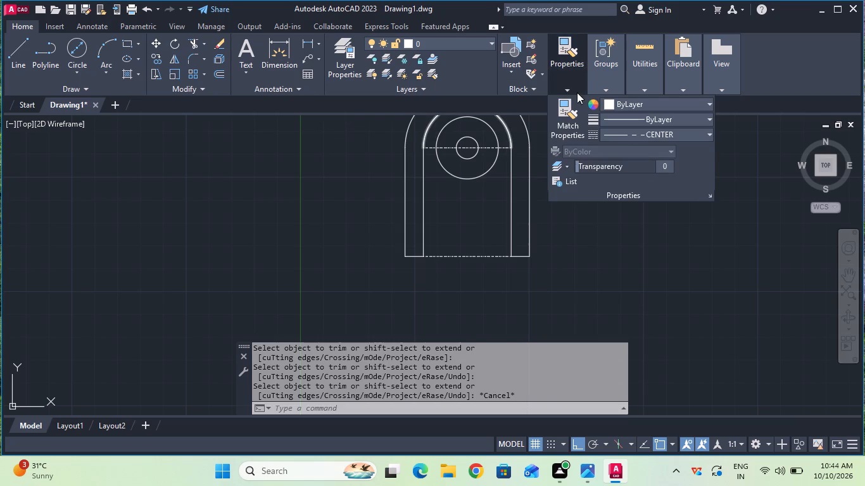
# Set the current linetype back to ByLayer and draw a 28 mm diameter circle at the midpoint of the bottom centre line.
pyautogui.click(624, 136)
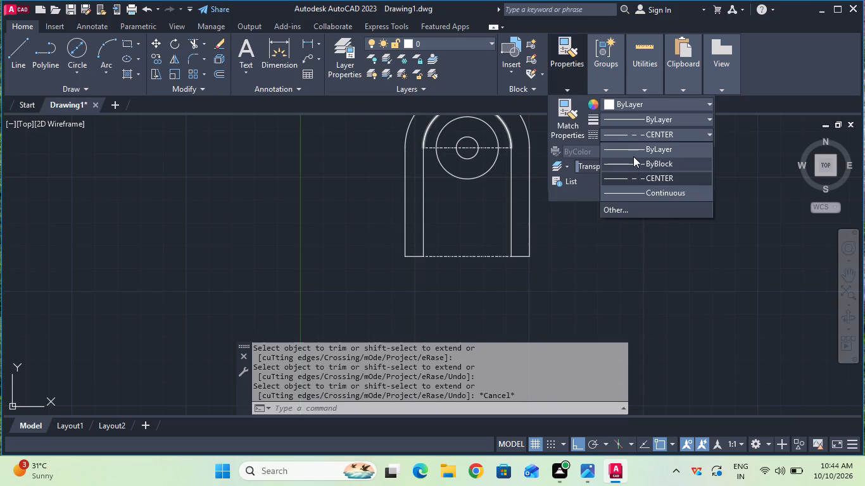
pyautogui.click(633, 153)
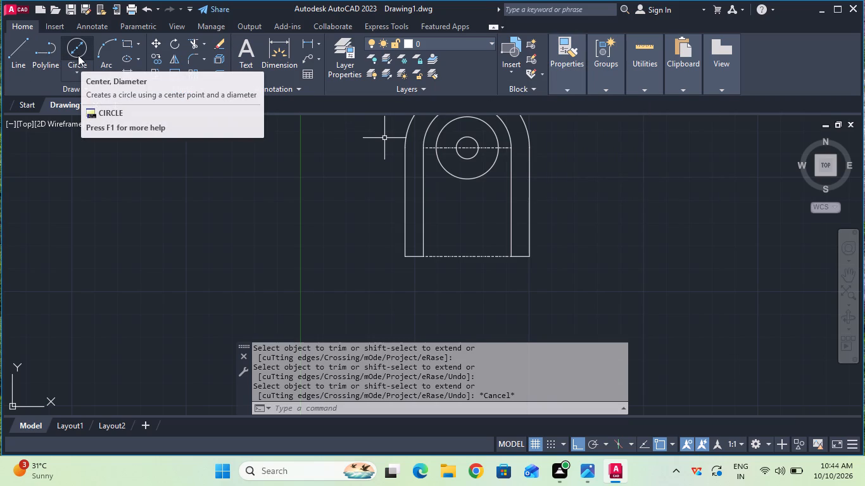
pyautogui.click(78, 52)
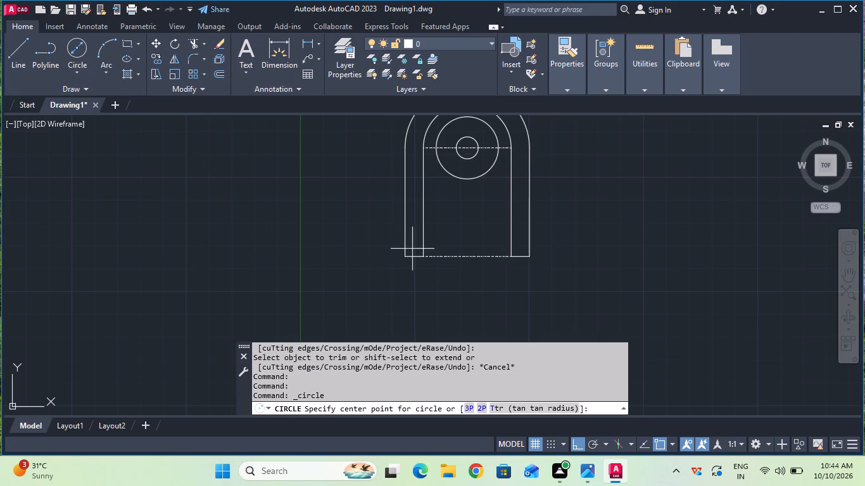
pyautogui.click(467, 256)
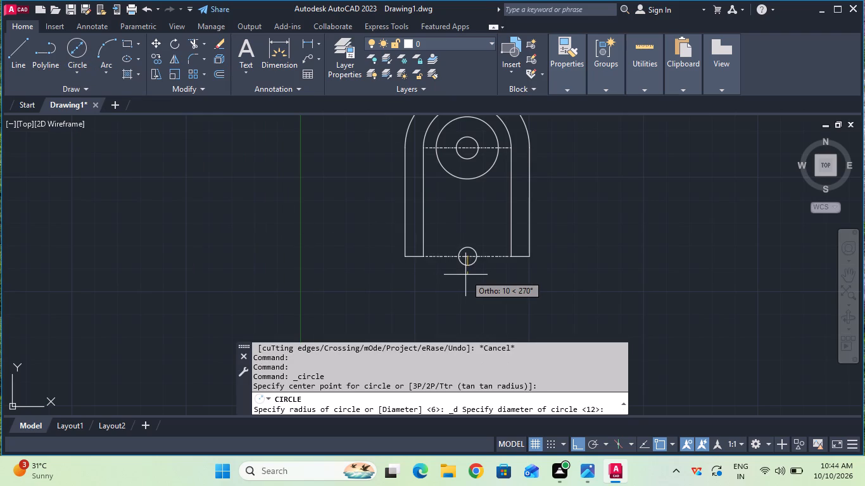
pyautogui.write('28')
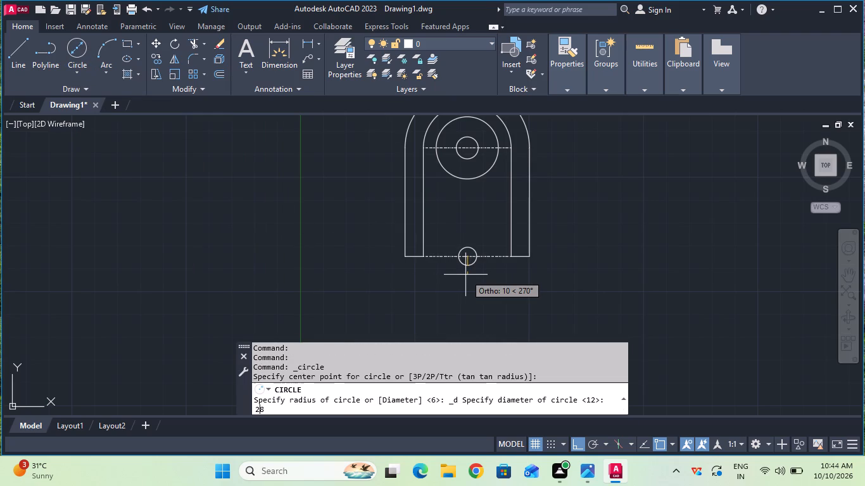
pyautogui.press('Return')
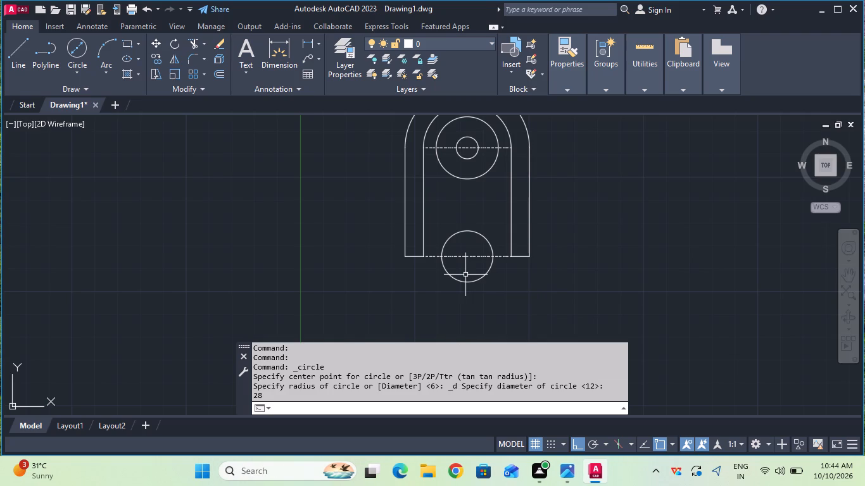
# Turn on polar tracking and draw a 56 mm line at 240° from the centre of the 28 mm circle.
pyautogui.click(590, 452)
pyautogui.click(609, 447)
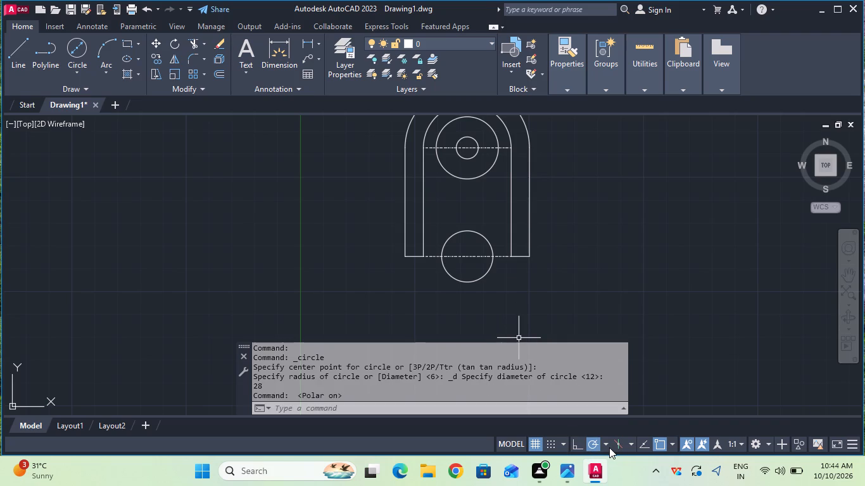
pyautogui.click(614, 315)
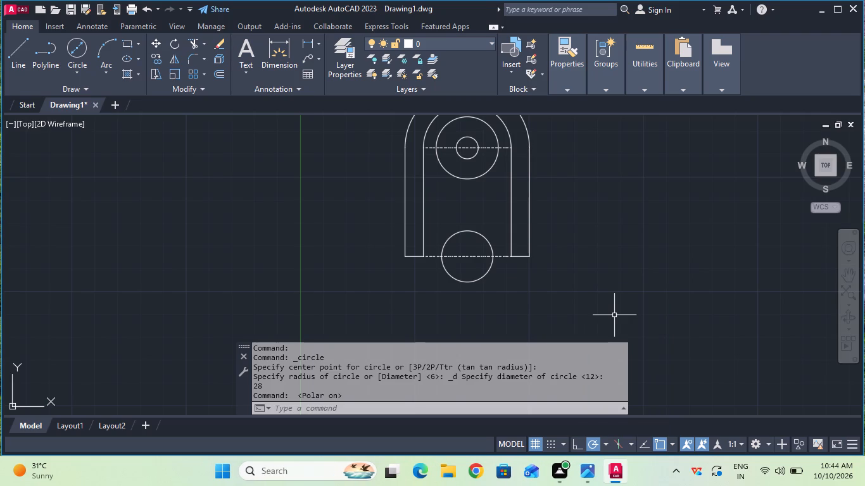
pyautogui.click(28, 51)
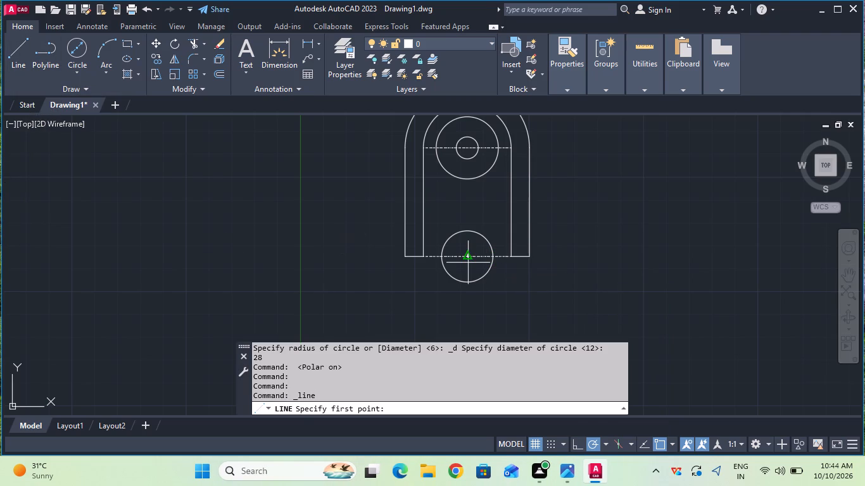
pyautogui.click(467, 255)
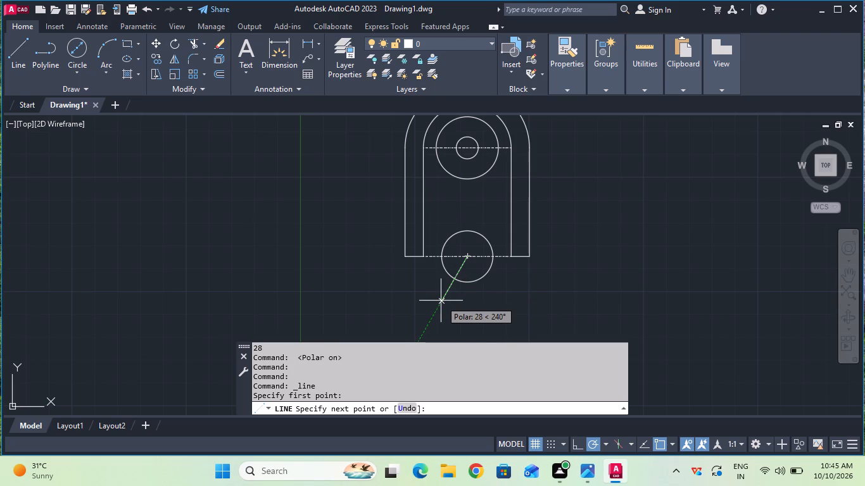
pyautogui.write('56')
pyautogui.press('Return')
pyautogui.press('Escape')
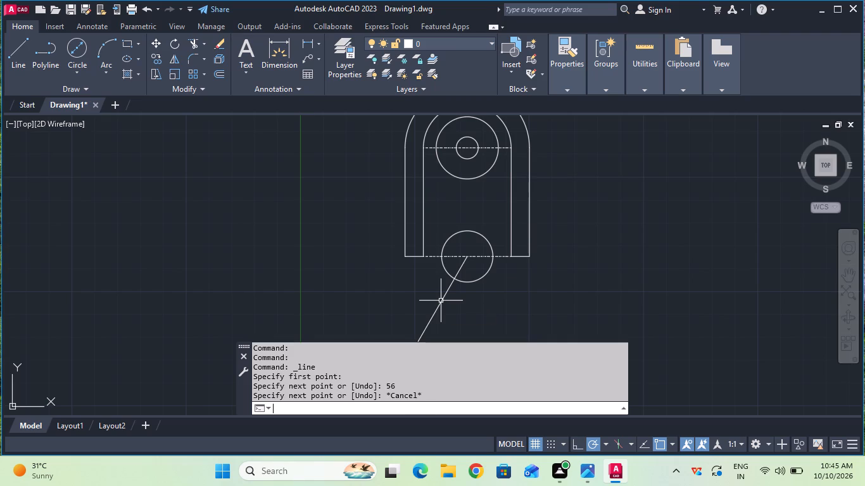
# Change the linetype of the slanted 56 mm line to CENTER.
pyautogui.scroll(-1, 455, 304)
pyautogui.moveTo(455, 304); pyautogui.dragTo(460, 266, button='middle')
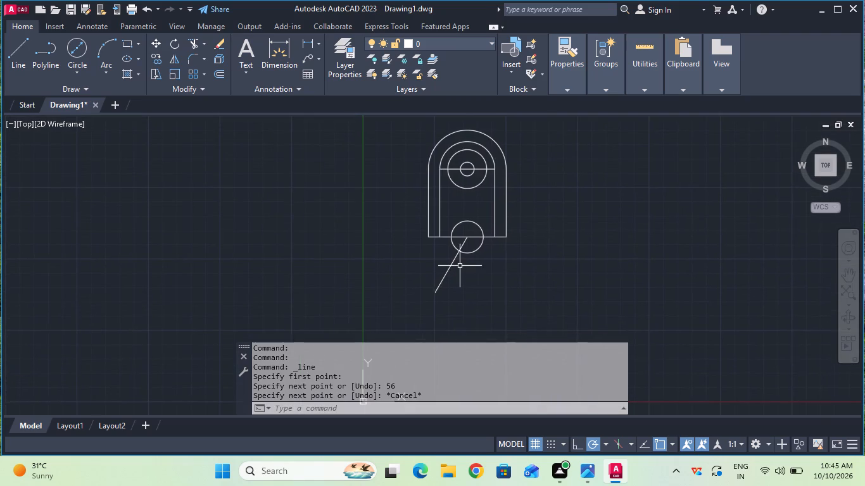
pyautogui.scroll(1, 460, 266)
pyautogui.click(448, 259)
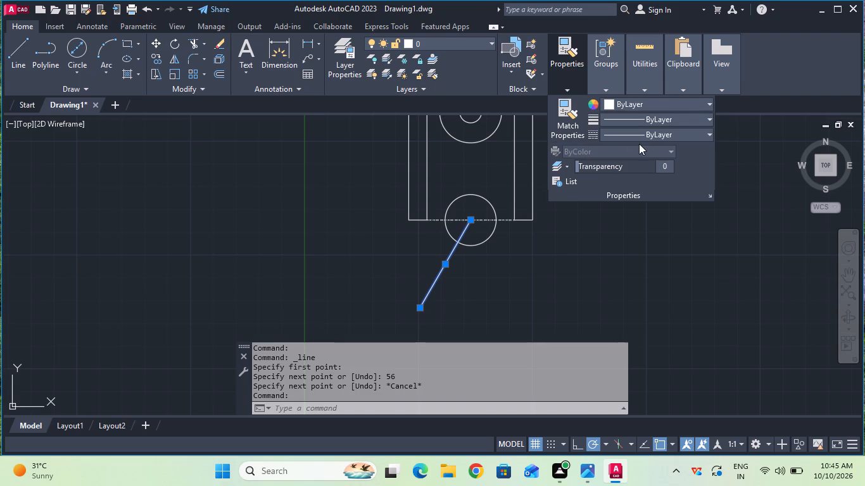
pyautogui.click(639, 137)
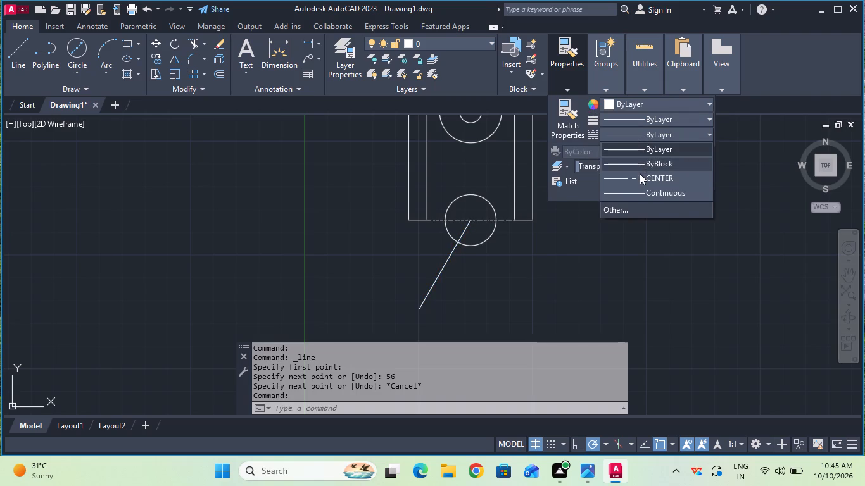
pyautogui.click(640, 173)
pyautogui.press('Escape')
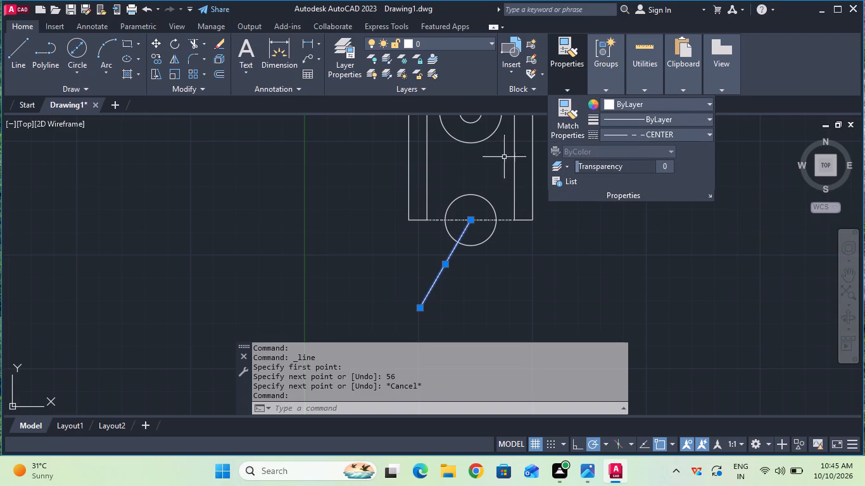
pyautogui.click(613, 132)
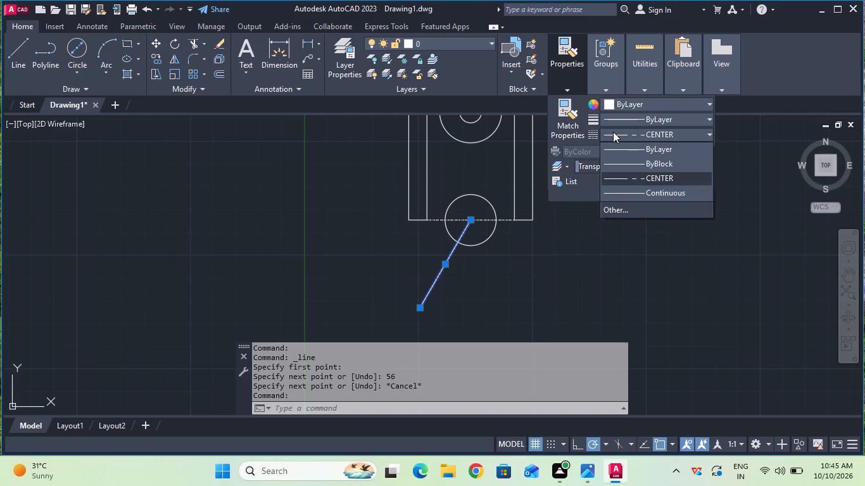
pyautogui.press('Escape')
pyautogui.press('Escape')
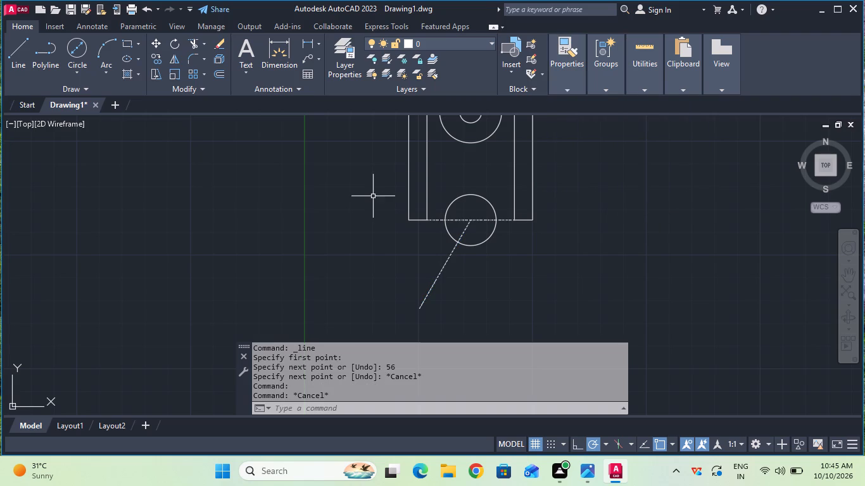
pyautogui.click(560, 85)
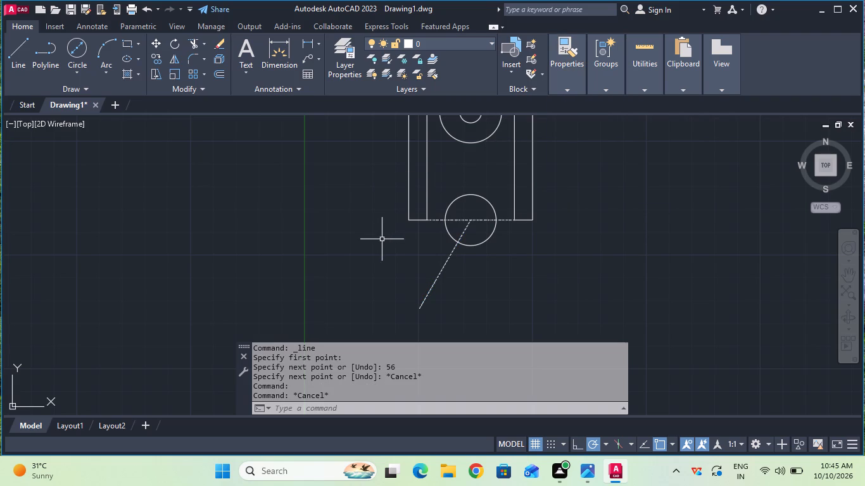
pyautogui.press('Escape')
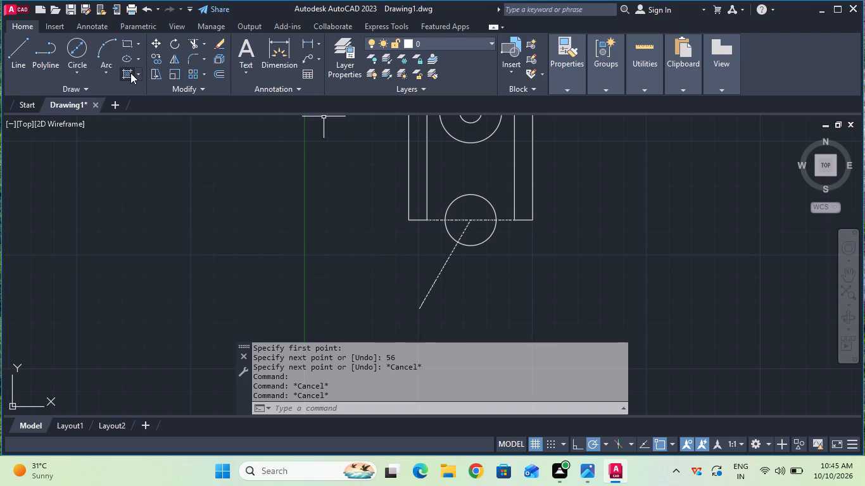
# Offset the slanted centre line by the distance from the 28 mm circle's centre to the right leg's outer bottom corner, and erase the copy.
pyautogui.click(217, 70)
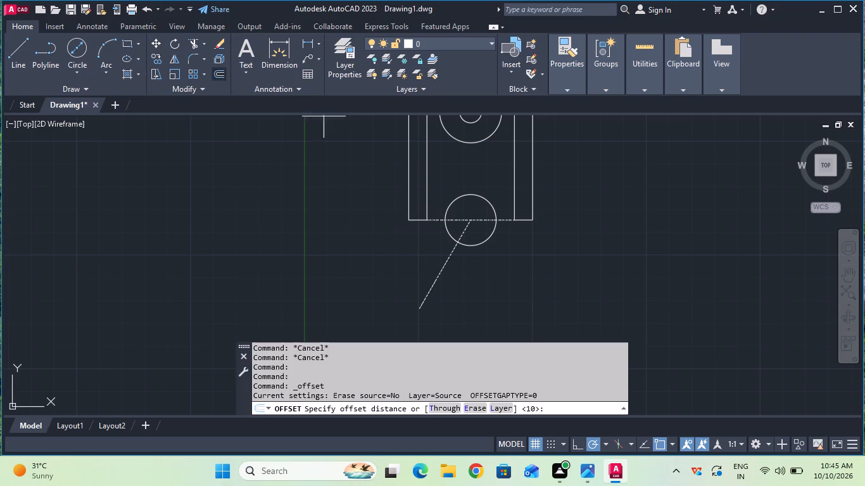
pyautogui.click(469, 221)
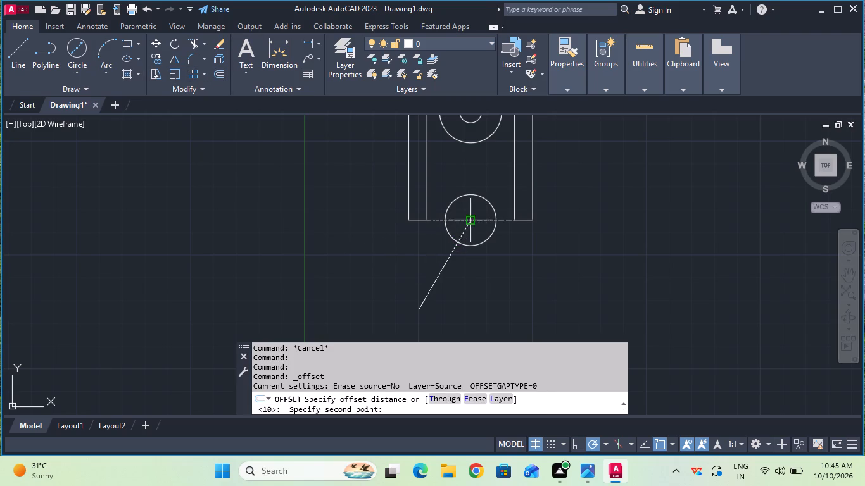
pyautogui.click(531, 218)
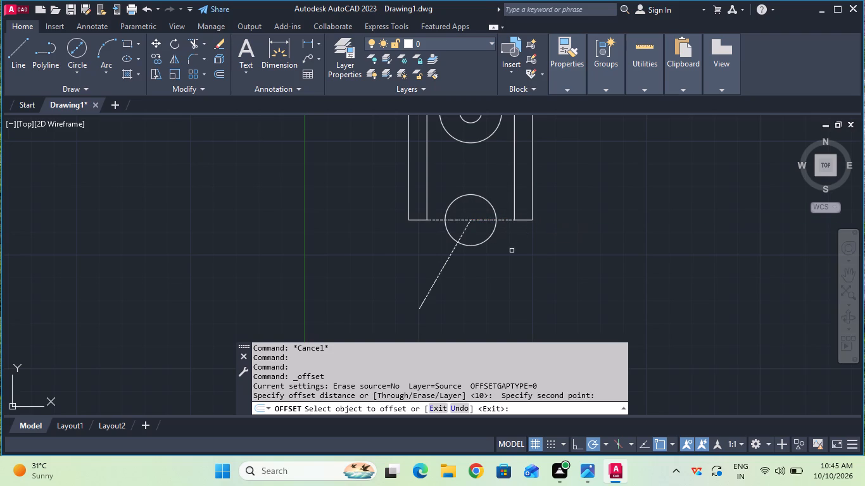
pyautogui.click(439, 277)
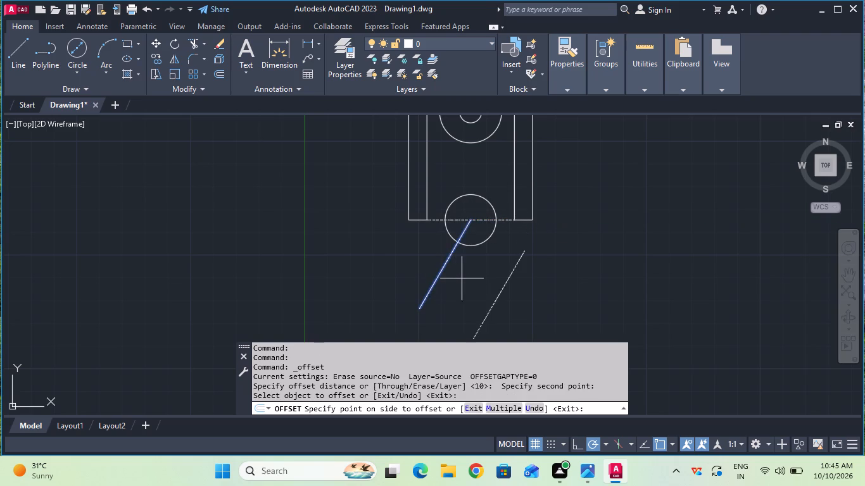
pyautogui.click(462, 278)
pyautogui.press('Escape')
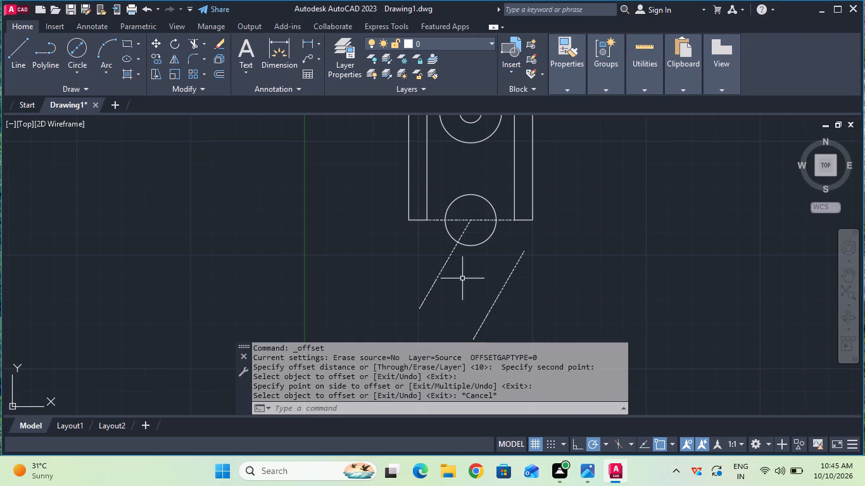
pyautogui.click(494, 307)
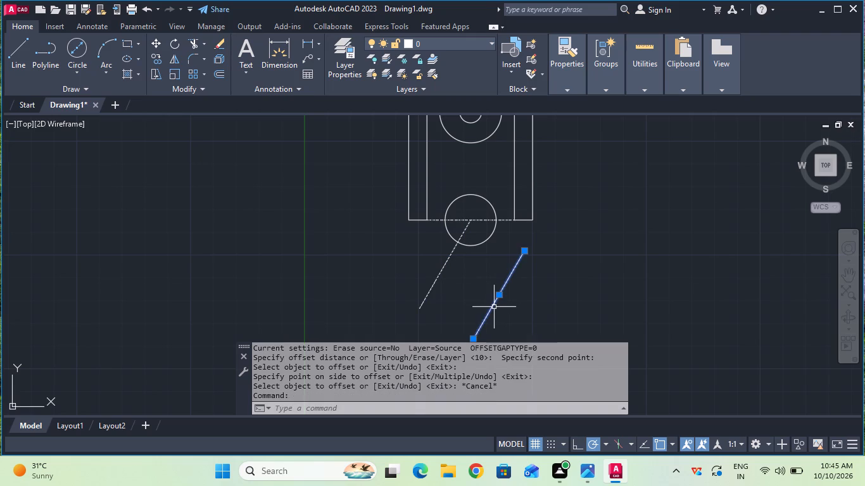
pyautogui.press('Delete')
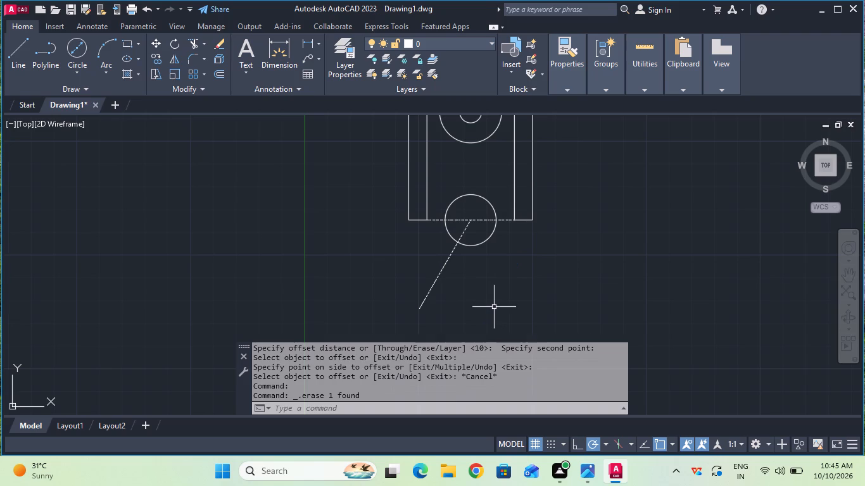
# Erase the slanted 56 mm centre line below the 28 mm circle.
pyautogui.click(431, 284)
pyautogui.press('Delete')
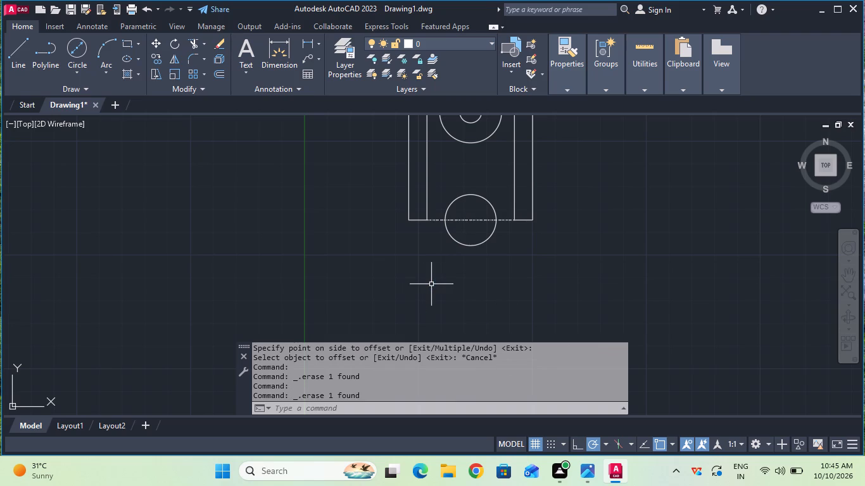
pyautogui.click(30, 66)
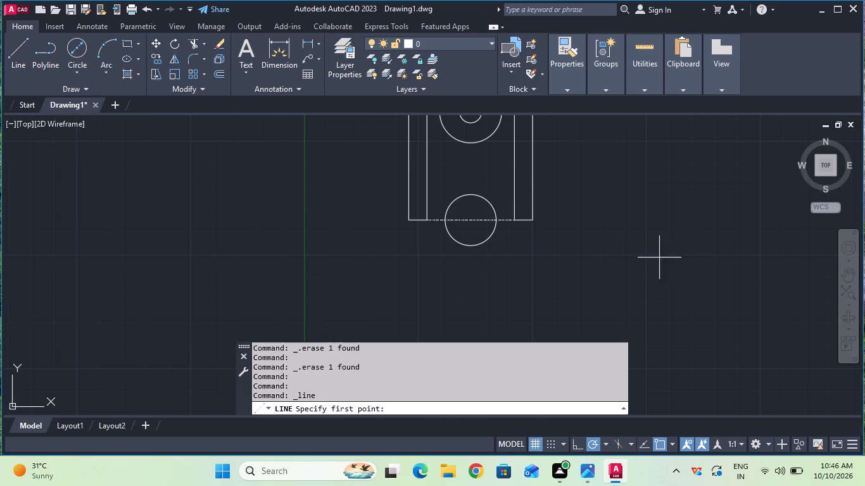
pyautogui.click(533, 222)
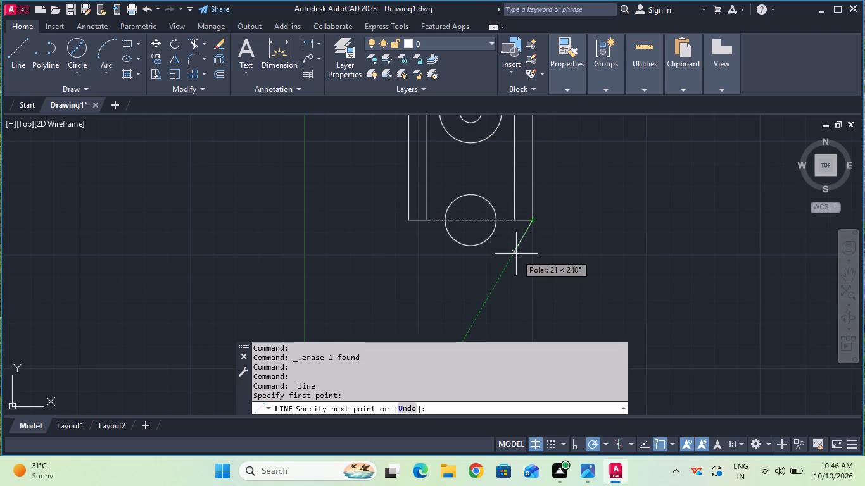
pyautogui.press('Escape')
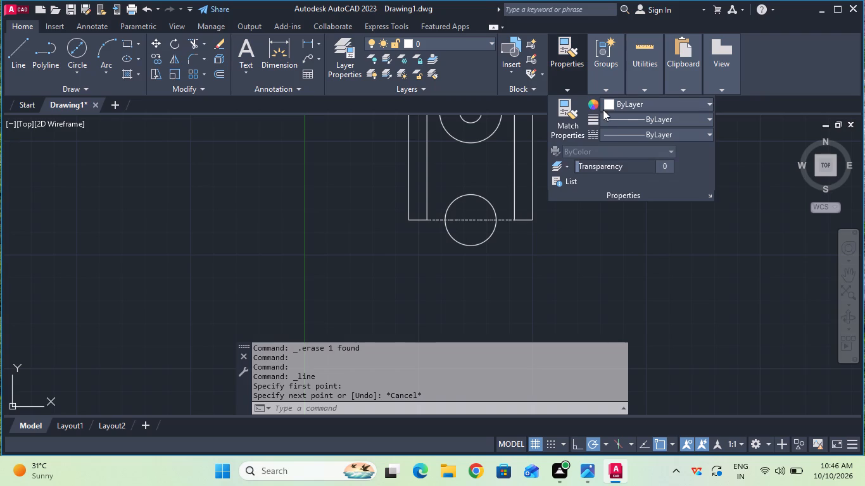
# Set the current linetype to CENTER and draw a 56 mm line at 240° from the centre of the 28 mm circle.
pyautogui.click(616, 135)
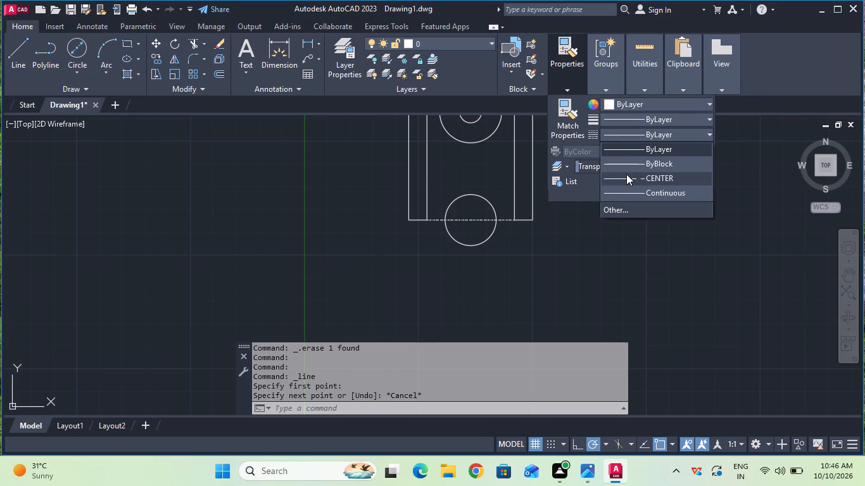
pyautogui.click(626, 174)
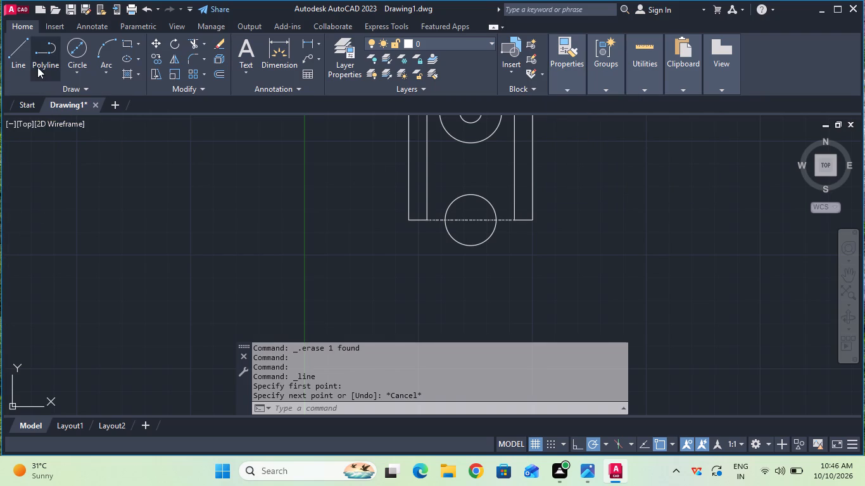
pyautogui.click(17, 66)
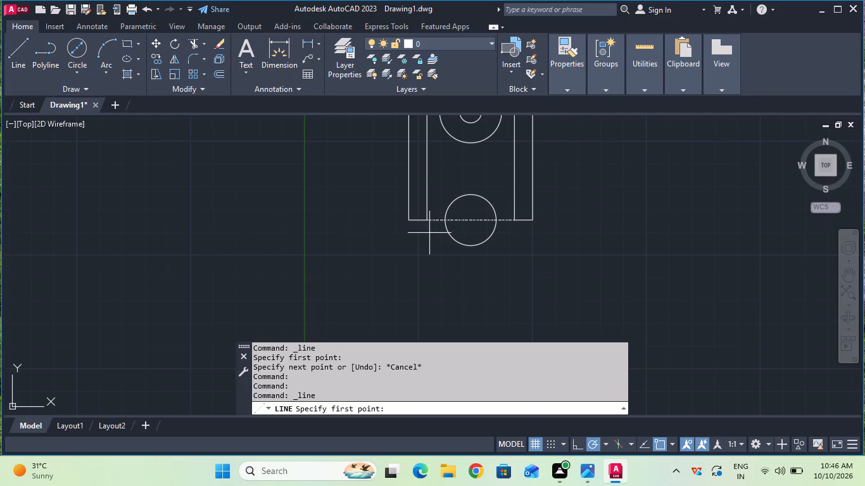
pyautogui.click(471, 221)
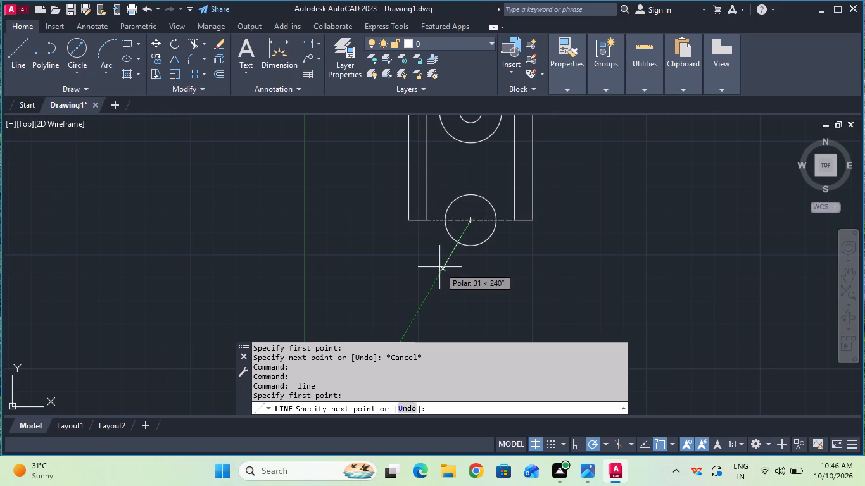
pyautogui.write('56')
pyautogui.press('Return')
pyautogui.press('Escape')
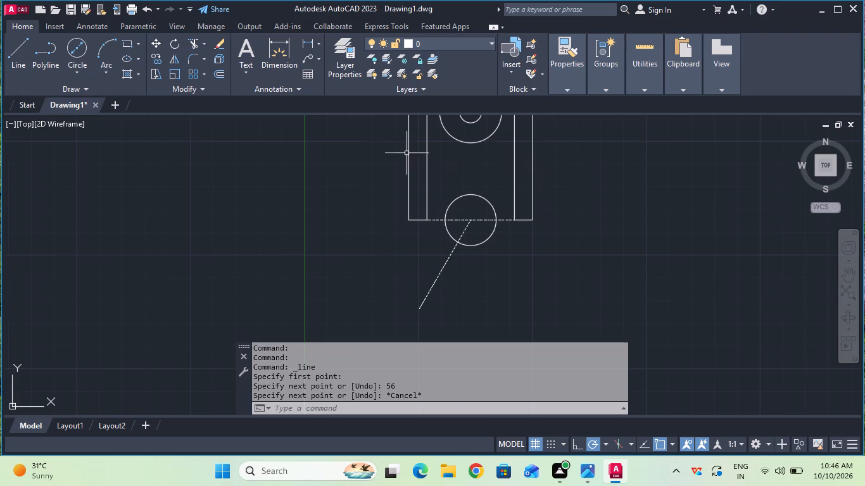
# Place a 20 mm aligned dimension along the slanted centre line, measured from its lower end and offset to its left side.
pyautogui.click(303, 41)
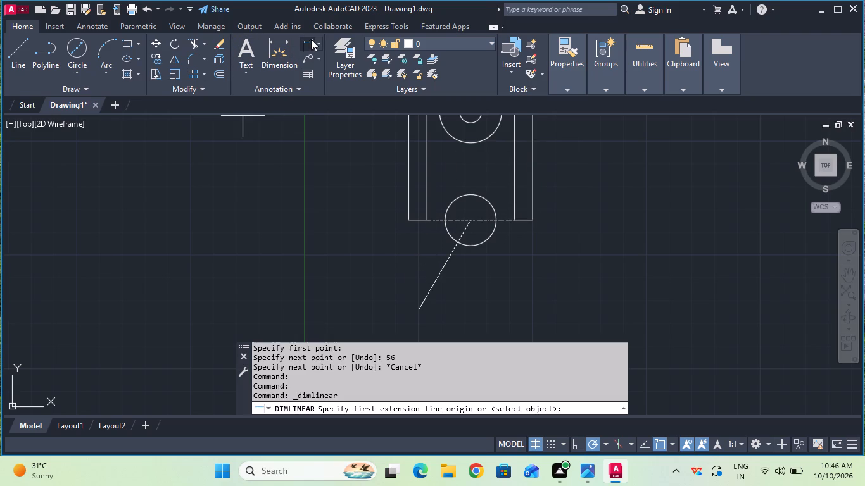
pyautogui.click(316, 39)
pyautogui.click(318, 85)
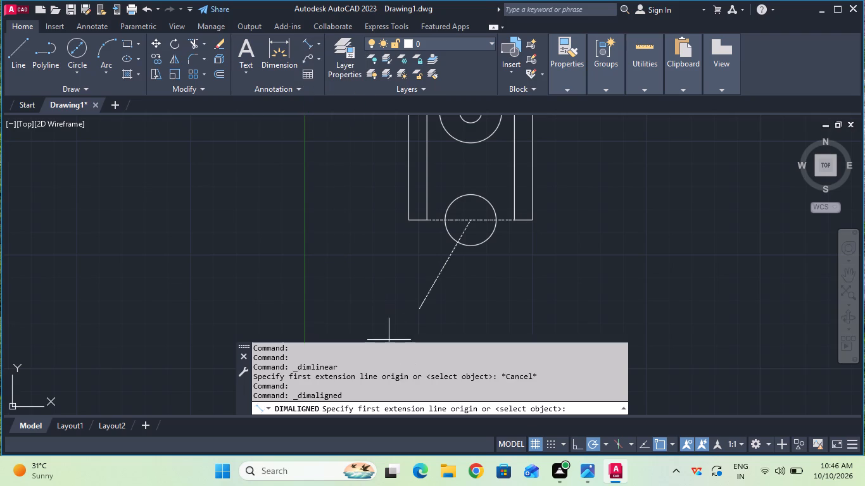
pyautogui.click(418, 310)
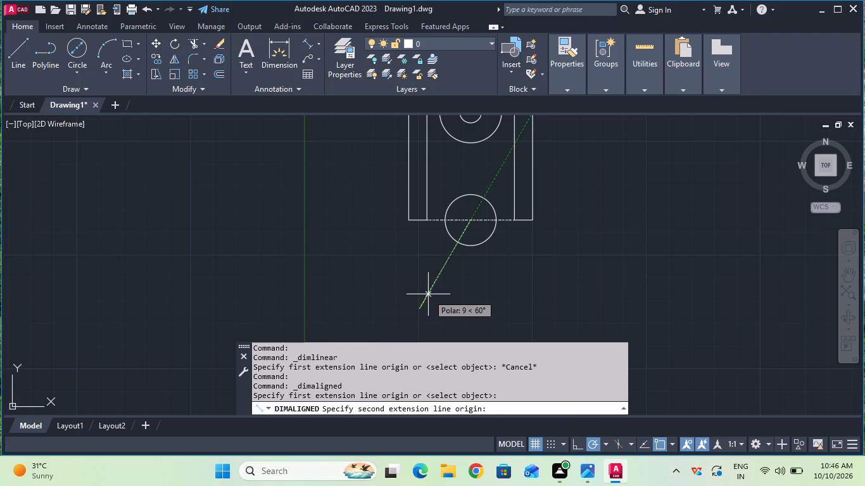
pyautogui.write('20')
pyautogui.press('Return')
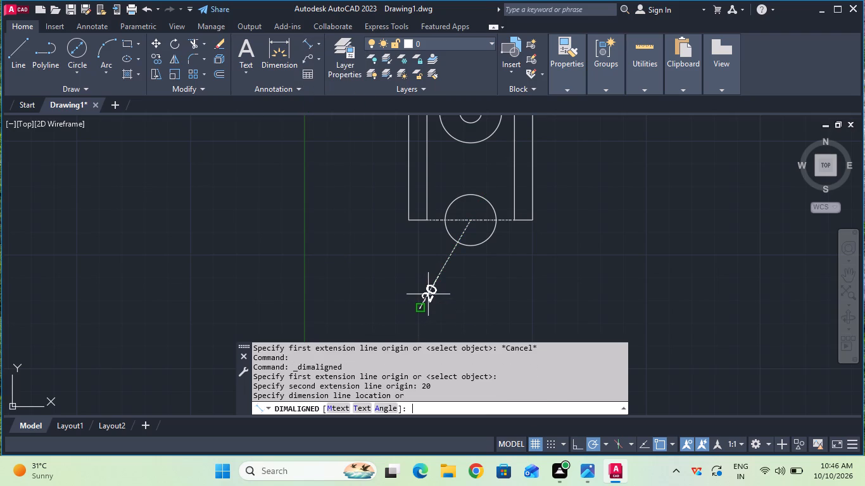
pyautogui.click(381, 258)
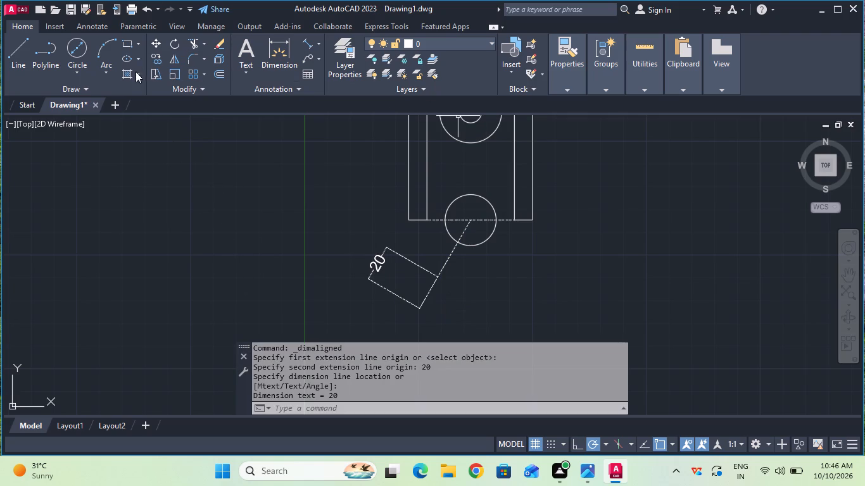
# Draw a short line at 330° from the midpoint of the dimension's upper extension line to the slanted centre line.
pyautogui.click(25, 57)
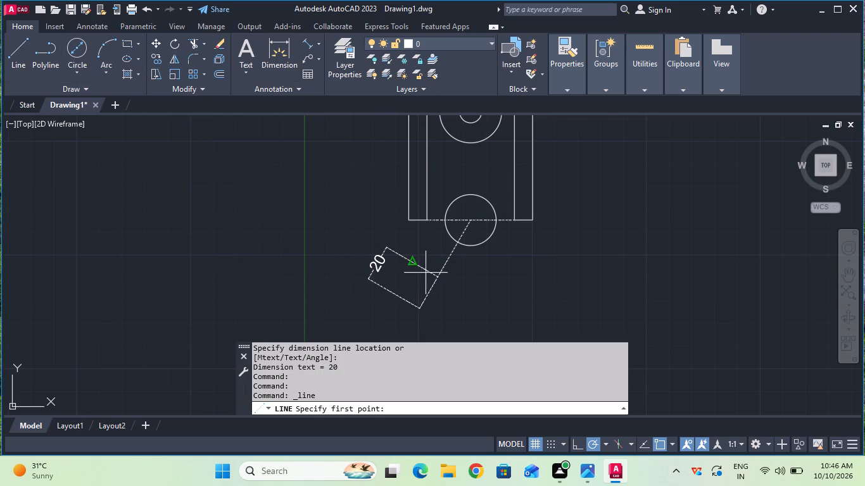
pyautogui.click(414, 263)
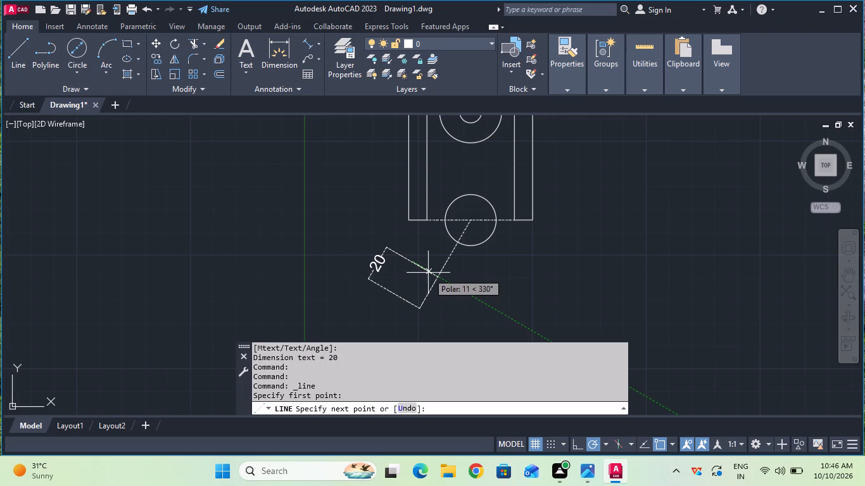
pyautogui.click(435, 278)
pyautogui.press('Escape')
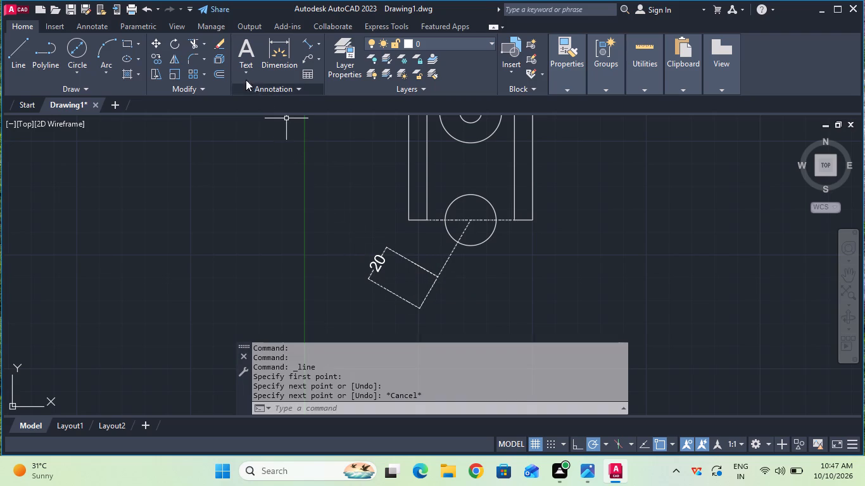
# Remove the 20 mm aligned dimension with the Trim command, keeping the short cross line.
pyautogui.click(198, 44)
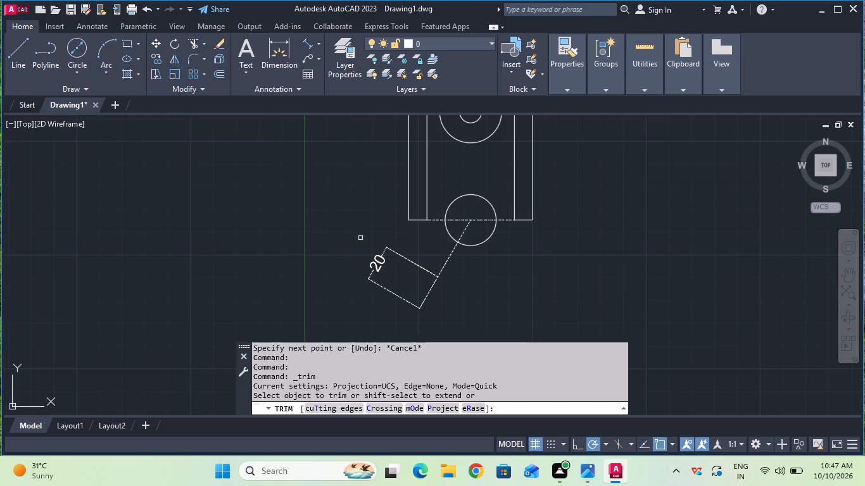
pyautogui.click(382, 259)
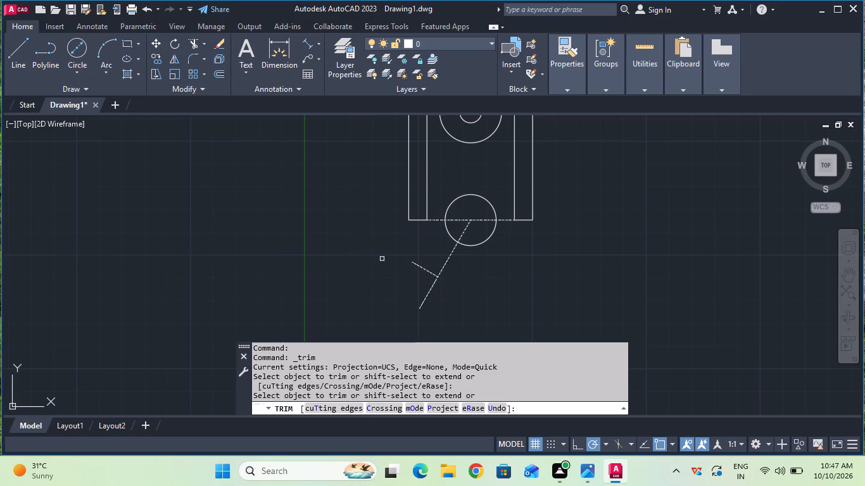
pyautogui.press('Escape')
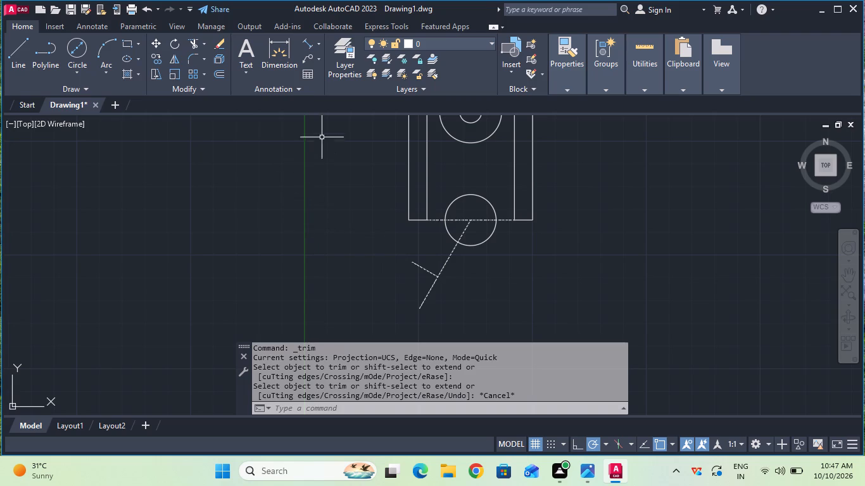
# Set the current linetype to ByLayer and draw a 12 mm diameter circle where the short cross line meets the slanted centre line.
pyautogui.click(651, 128)
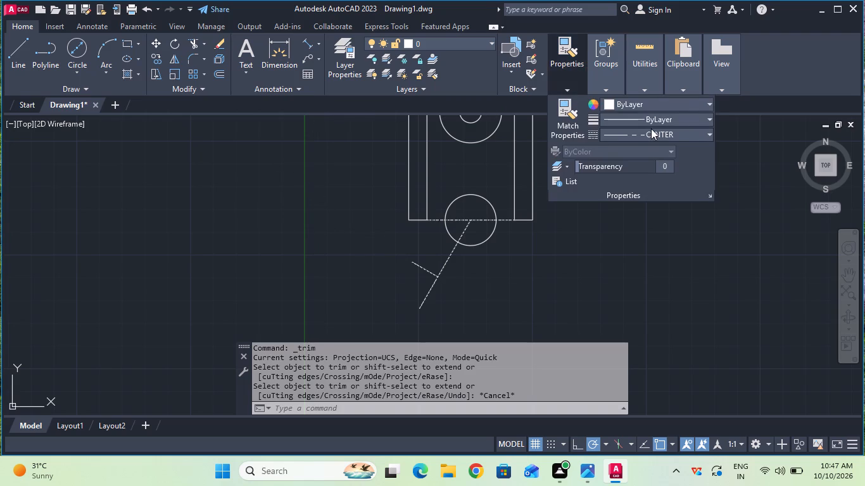
pyautogui.click(655, 145)
pyautogui.click(67, 58)
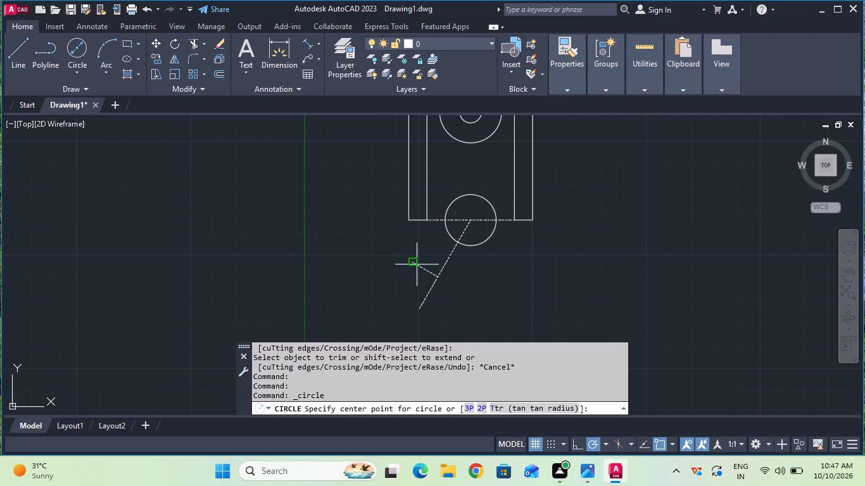
pyautogui.click(434, 275)
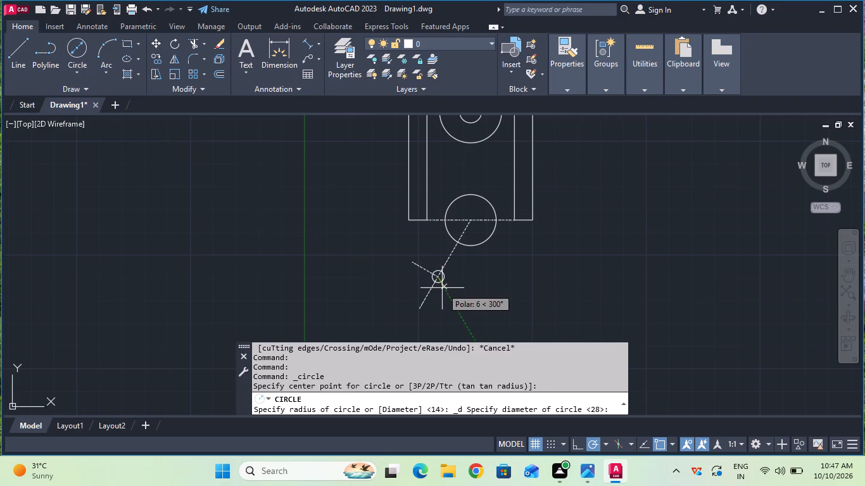
pyautogui.write('12')
pyautogui.press('Return')
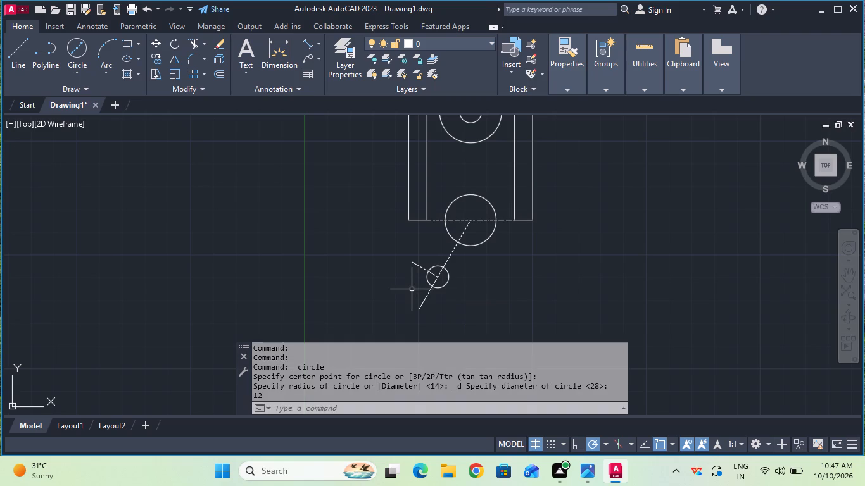
# Set the current linetype to CENTER and draw a vertical line straight down from the centre of the 28 mm circle.
pyautogui.moveTo(411, 289); pyautogui.dragTo(410, 230, button='middle')
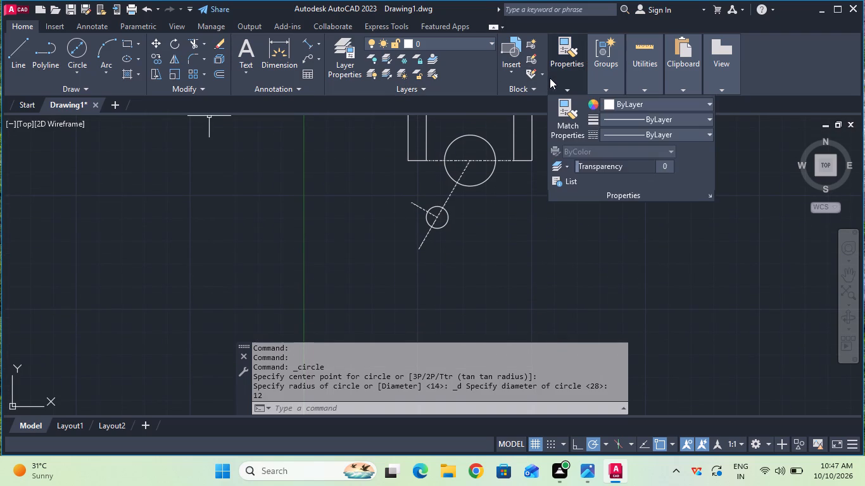
pyautogui.click(610, 129)
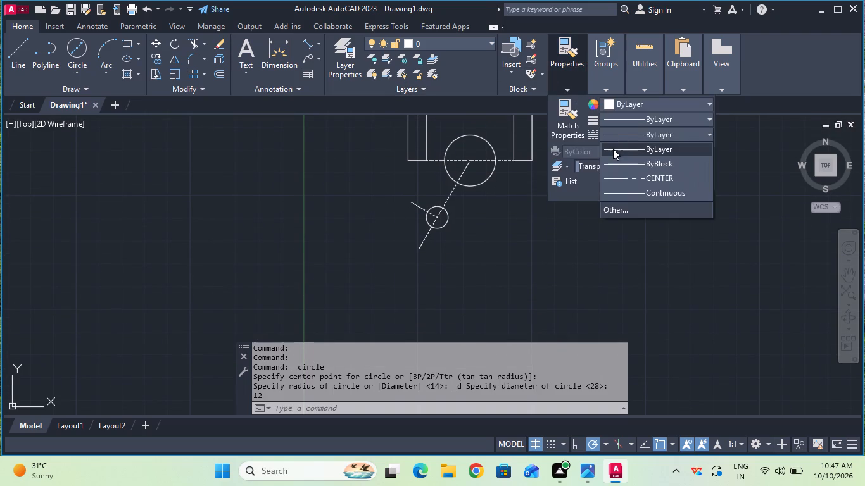
pyautogui.click(617, 177)
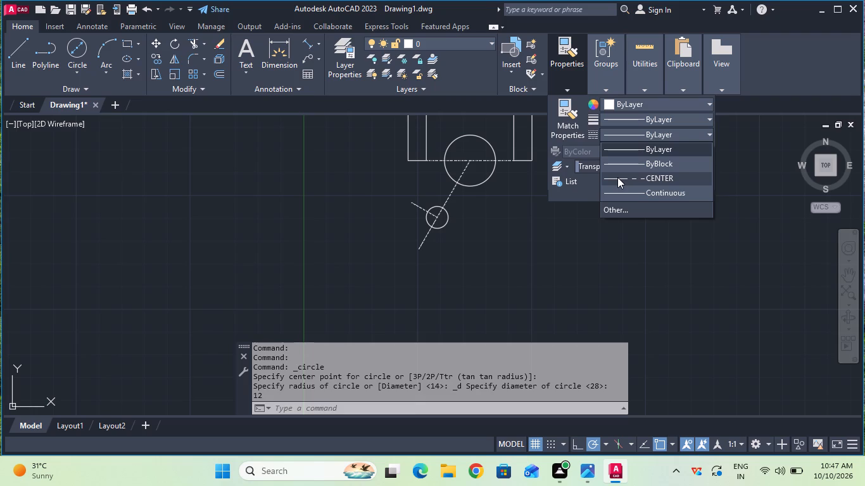
pyautogui.click(13, 71)
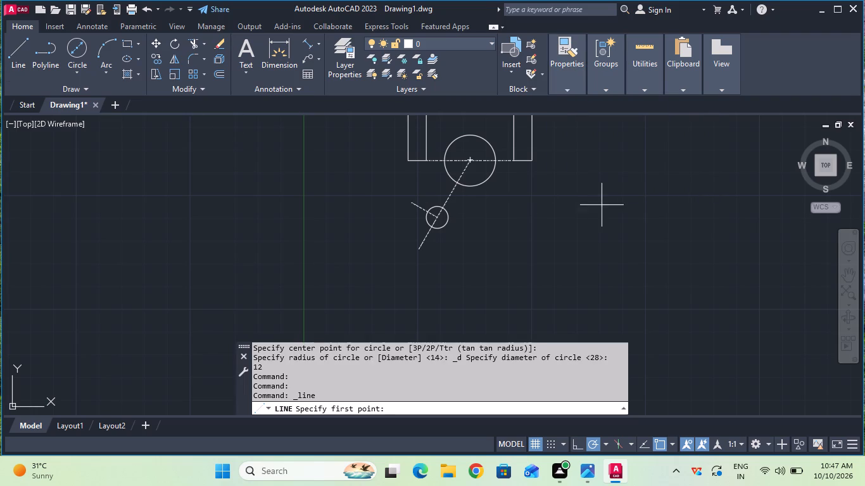
pyautogui.click(469, 161)
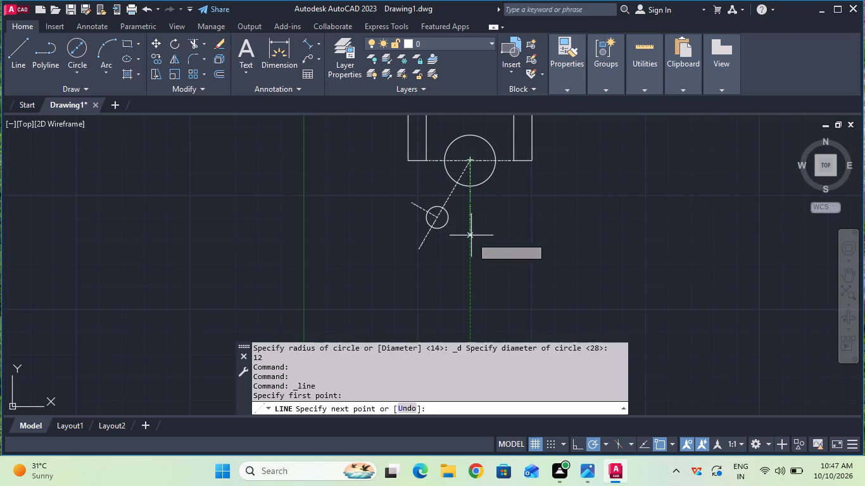
pyautogui.click(470, 262)
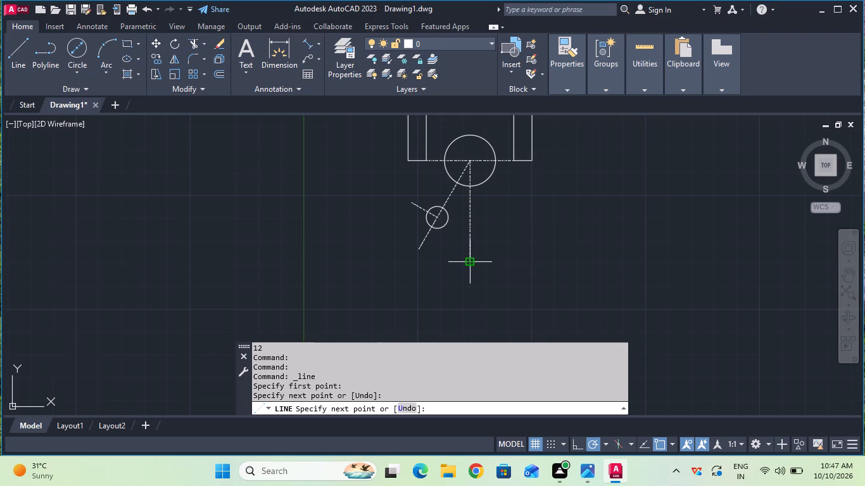
pyautogui.press('Escape')
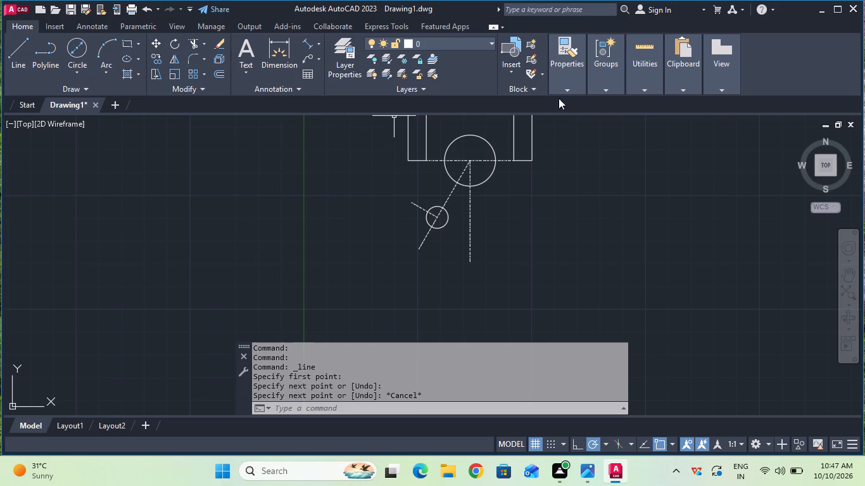
# Set the current linetype back to ByLayer.
pyautogui.click(613, 130)
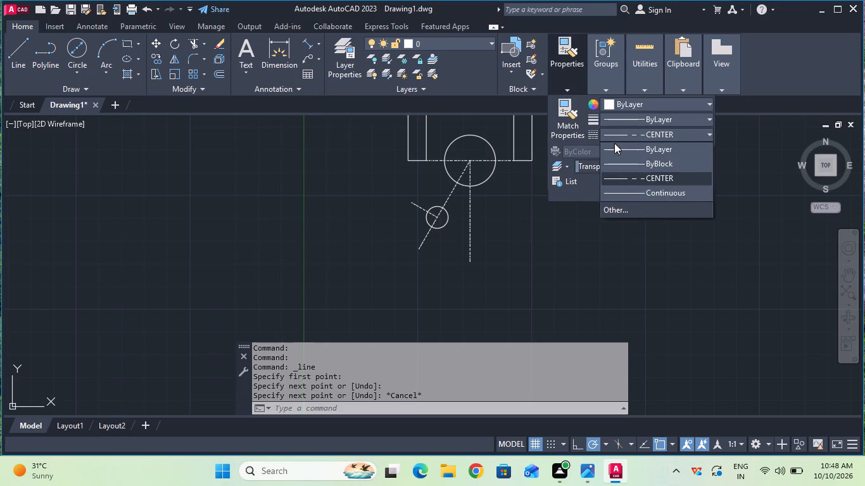
pyautogui.click(614, 144)
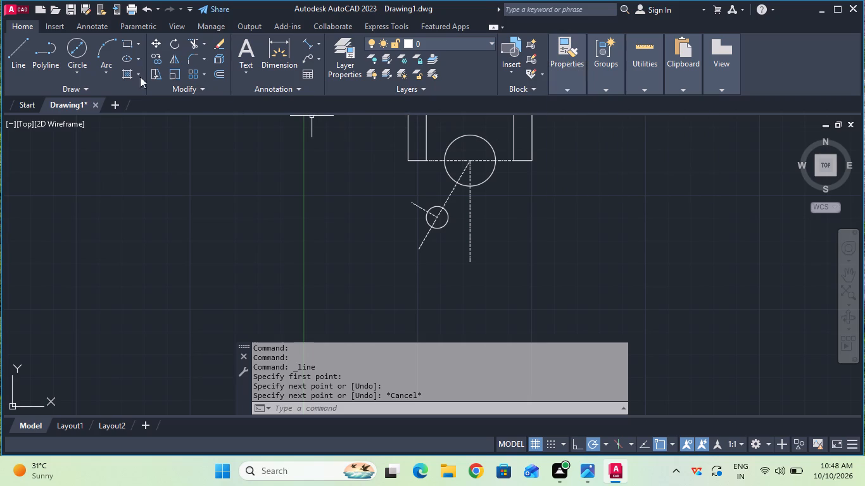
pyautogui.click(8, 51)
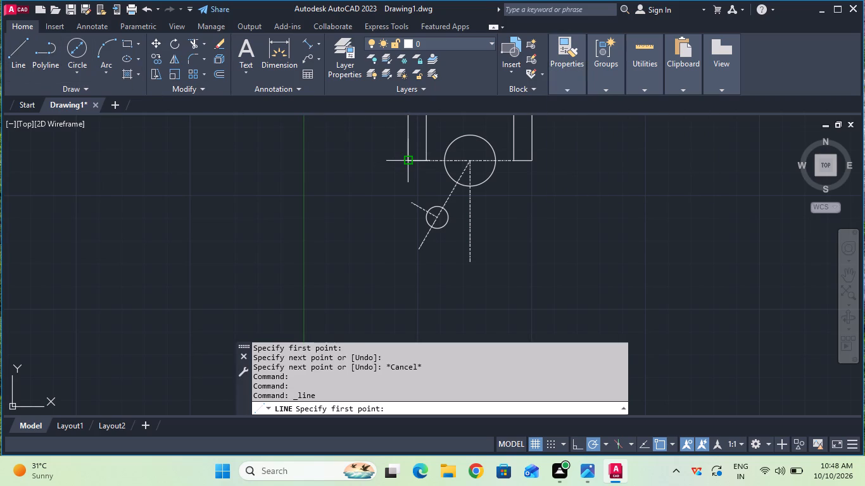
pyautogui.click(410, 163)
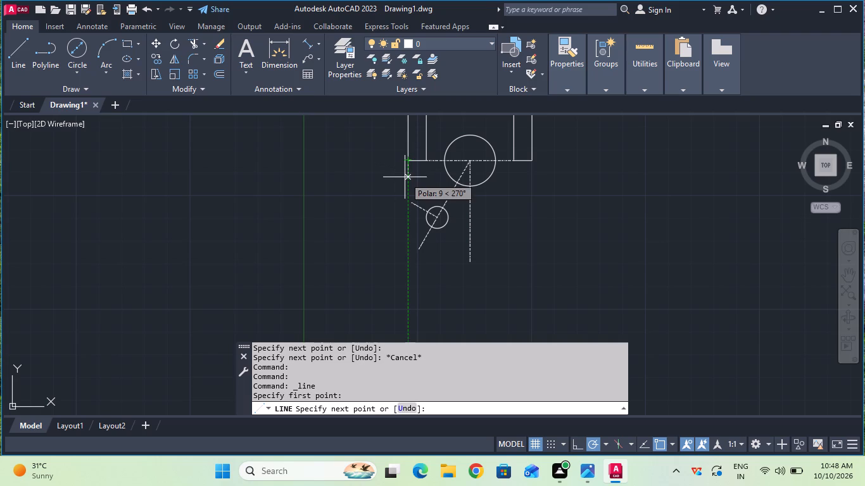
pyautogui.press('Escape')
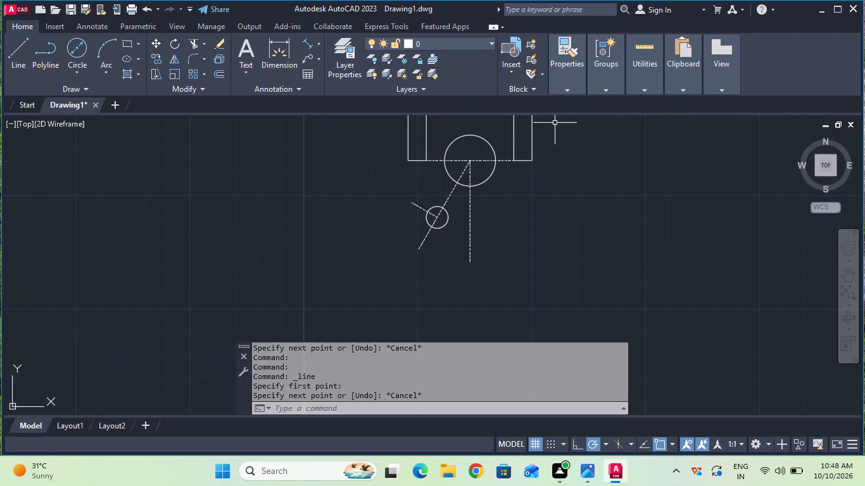
# Choose the 30° polar tracking increment and draw a 56 mm line at 240° from the outline's outer lower-left corner.
pyautogui.click(601, 435)
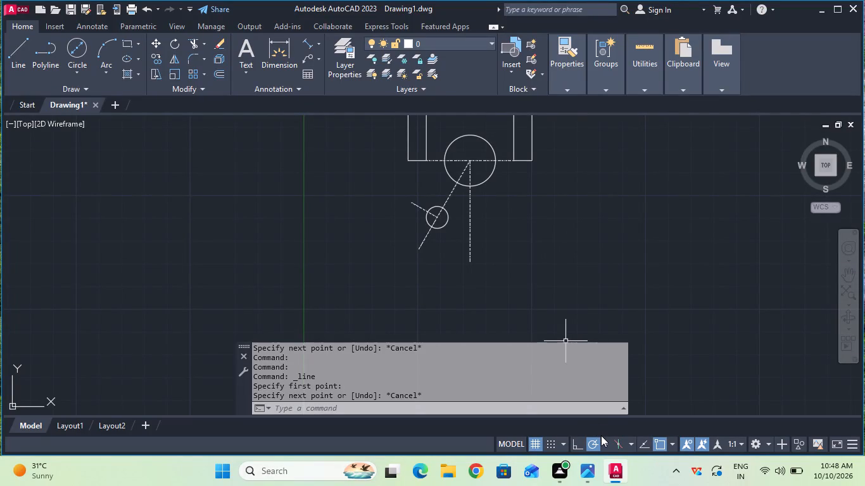
pyautogui.click(603, 445)
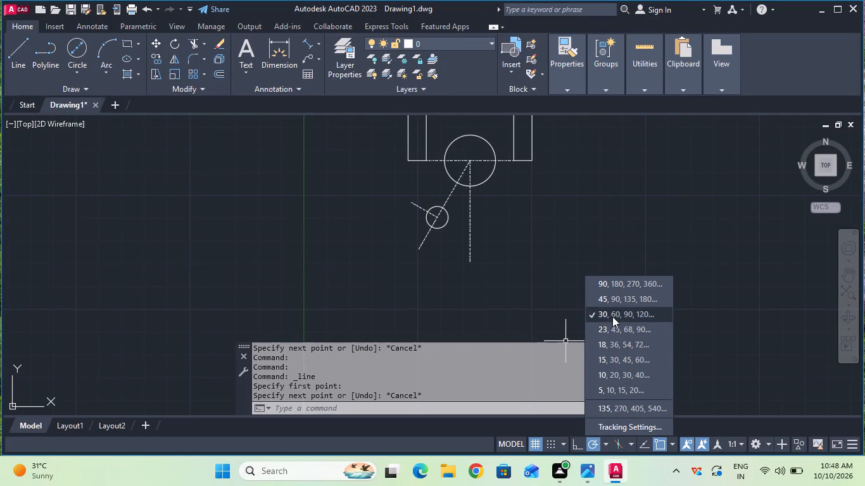
pyautogui.click(612, 315)
pyautogui.click(28, 72)
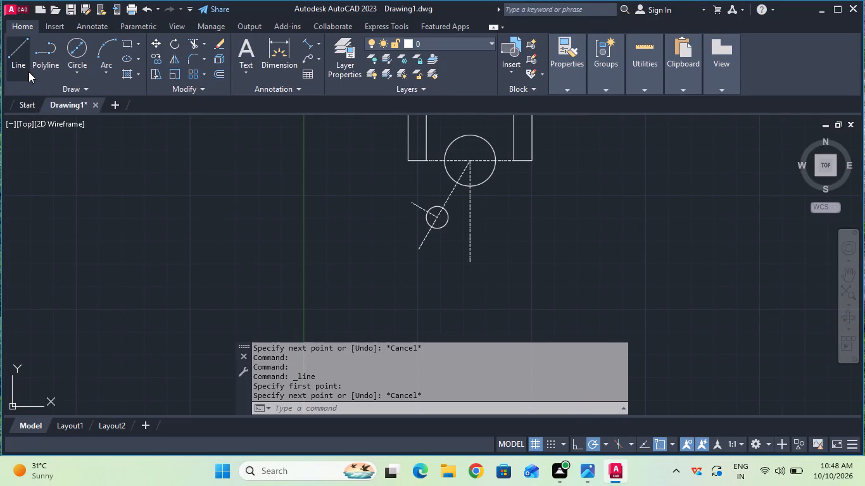
pyautogui.click(410, 161)
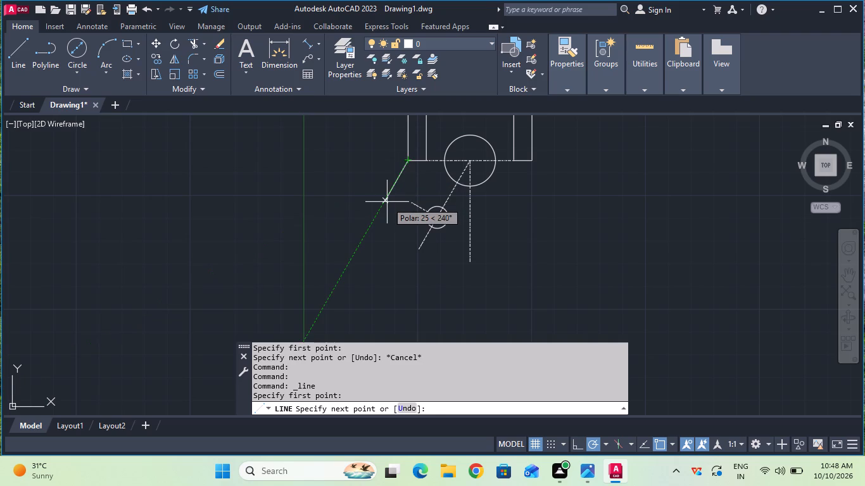
pyautogui.press('3')
pyautogui.press('BackSpace')
pyautogui.write('56')
pyautogui.press('Return')
pyautogui.press('Escape')
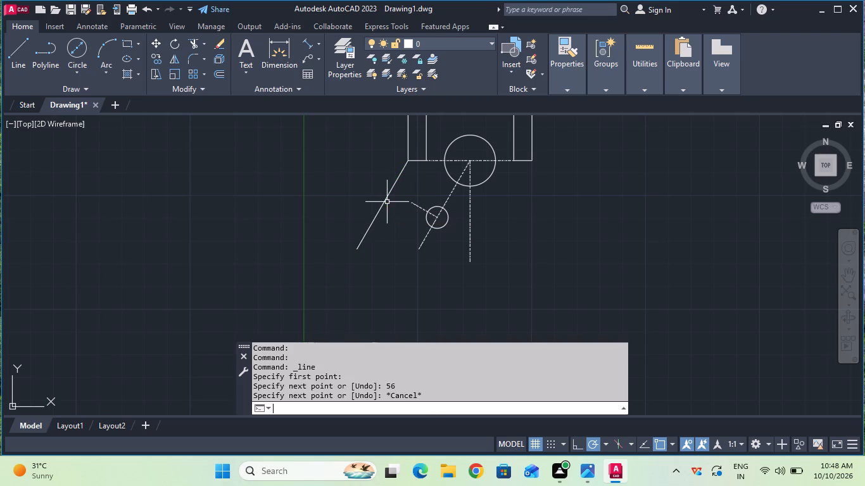
# Draw an 80 mm line at 240° from the outline's outer lower-right corner.
pyautogui.click(24, 66)
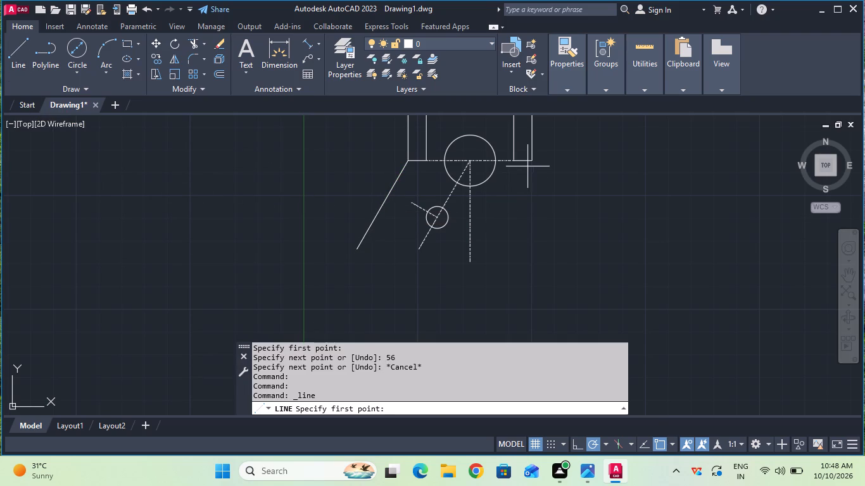
pyautogui.click(532, 163)
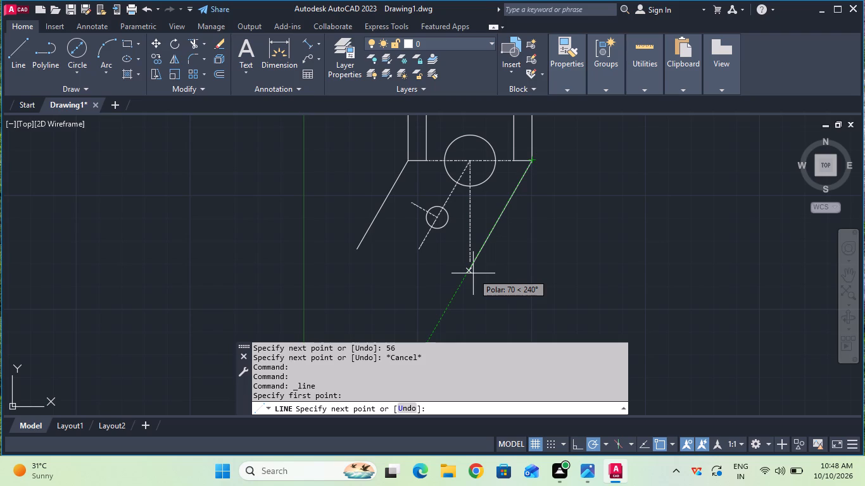
pyautogui.write('80')
pyautogui.press('Return')
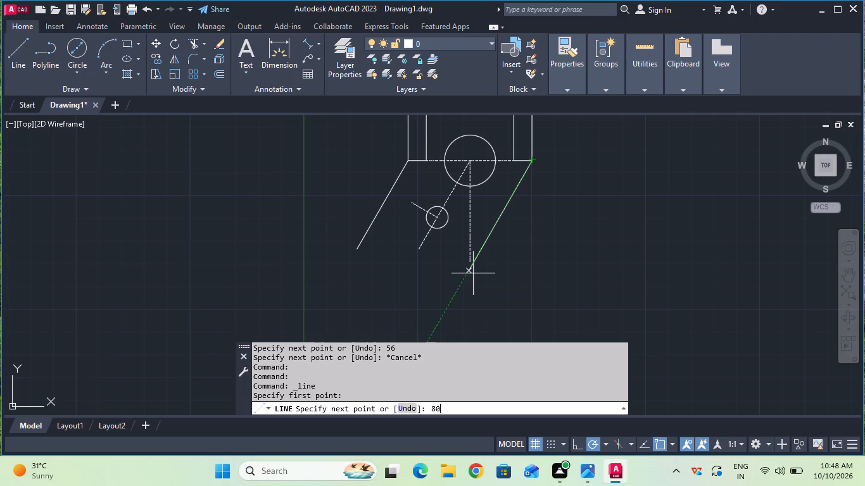
pyautogui.press('Escape')
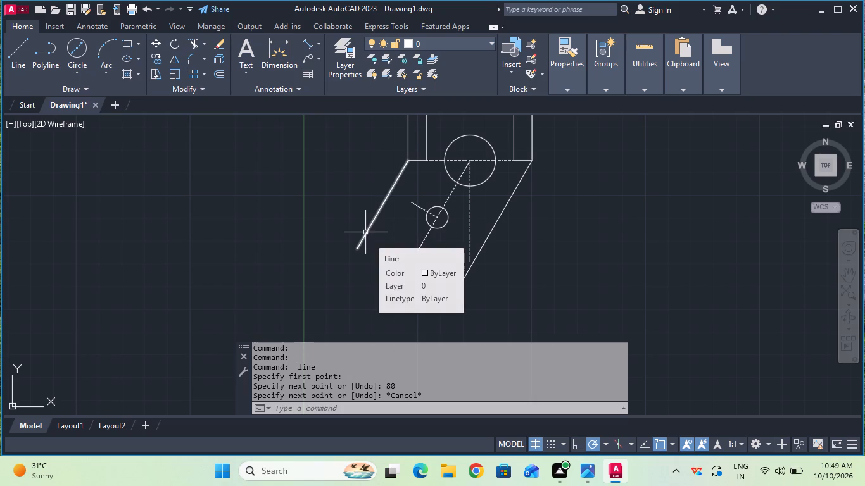
# Turn on grid snap and draw a line from the slanted centre line's lower end perpendicular to the left slanted edge.
pyautogui.click(20, 64)
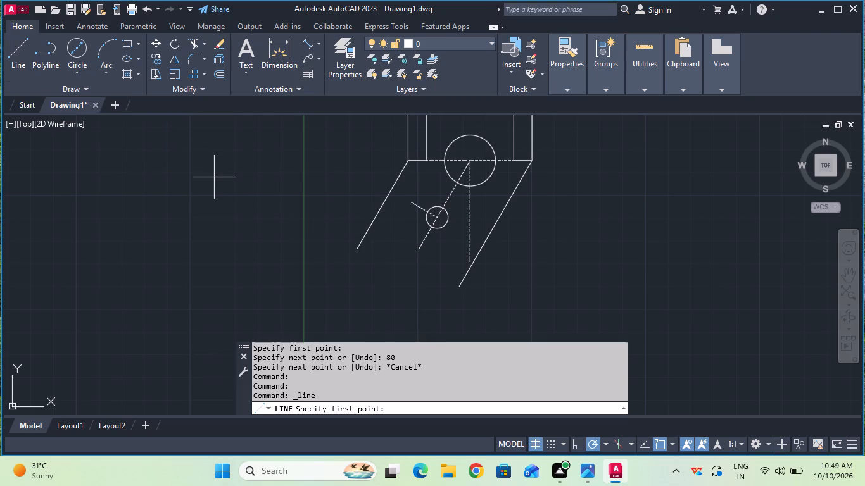
pyautogui.press('F9')
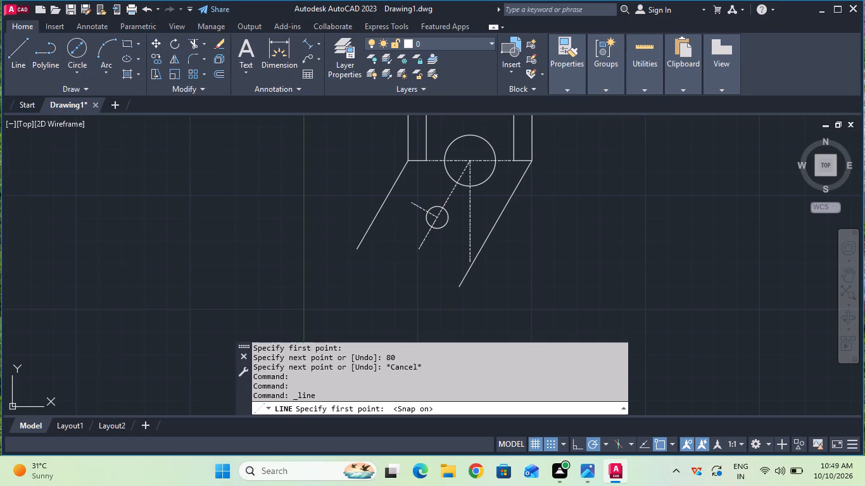
pyautogui.click(416, 247)
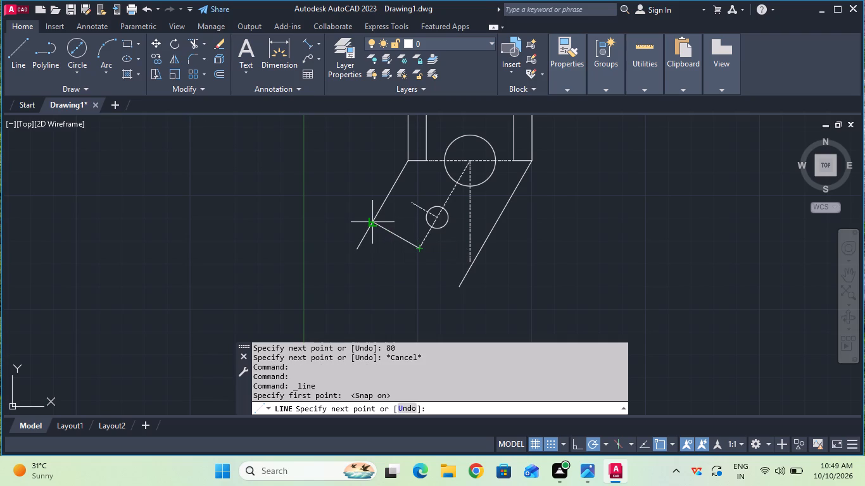
pyautogui.click(373, 223)
pyautogui.press('Escape')
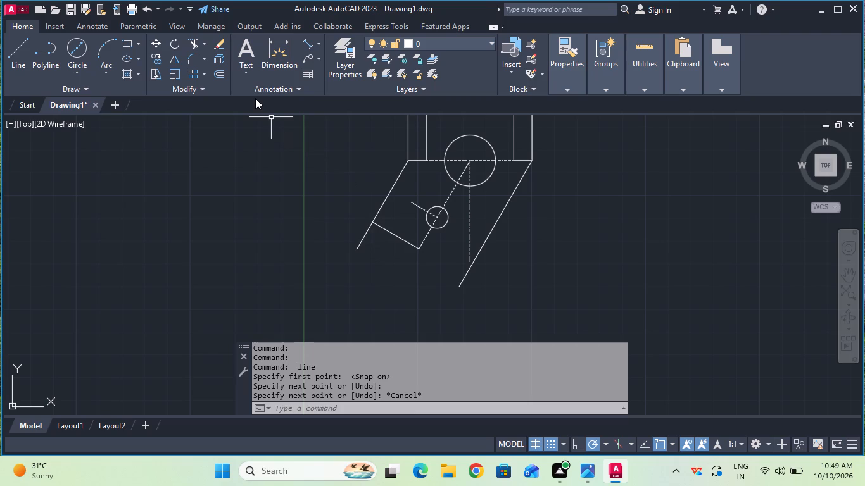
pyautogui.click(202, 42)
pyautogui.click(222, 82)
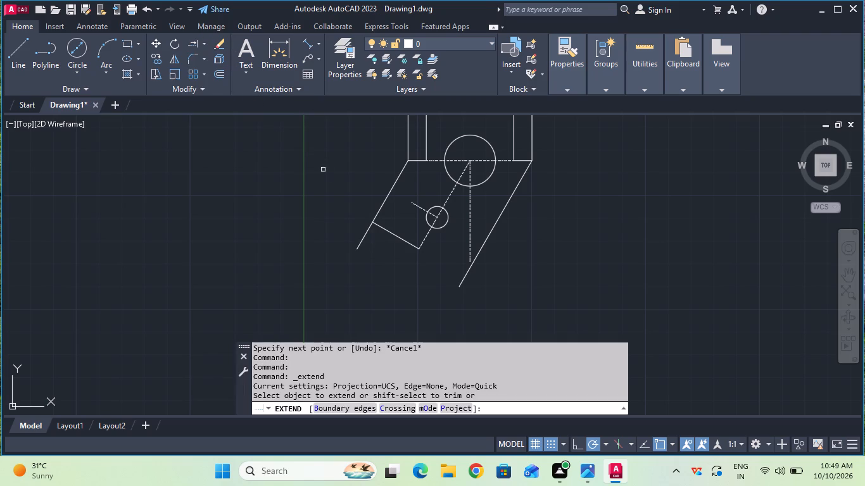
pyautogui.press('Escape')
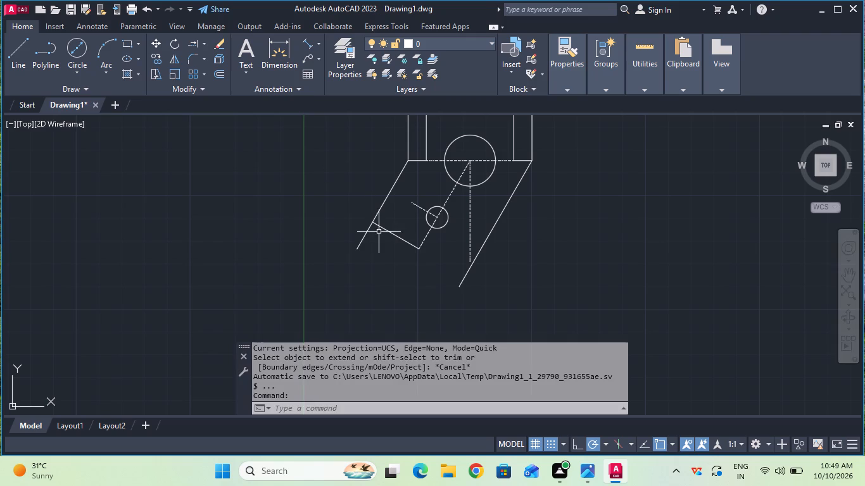
# Delete the perpendicular line between the slanted centre line's lower end and the left slanted edge.
pyautogui.click(388, 230)
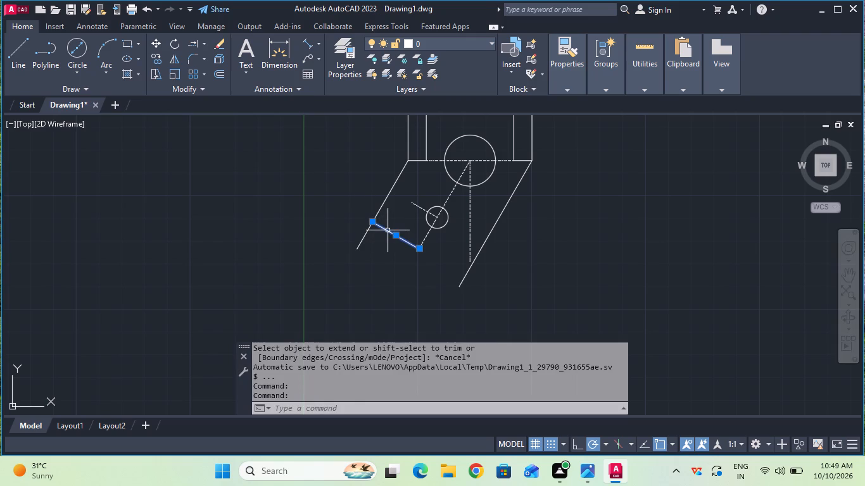
pyautogui.press('Delete')
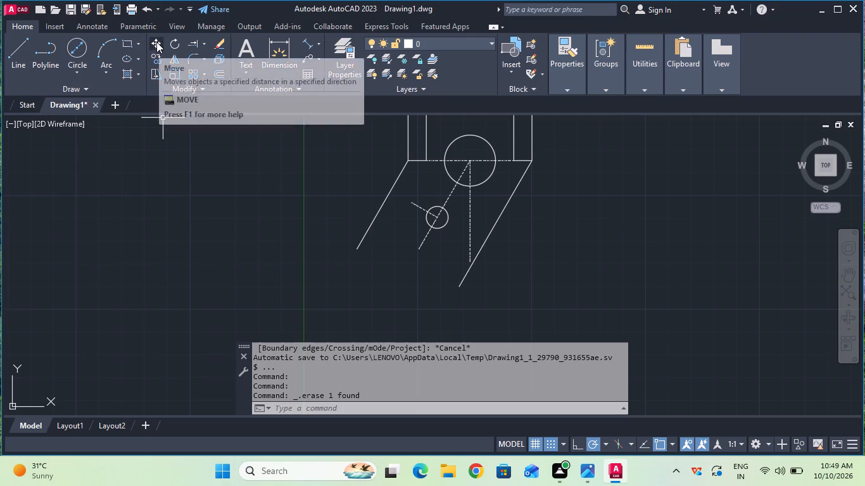
# Check the slanted centre line's length and the centre distance between its two circles with temporary aligned dimensions.
pyautogui.click(310, 47)
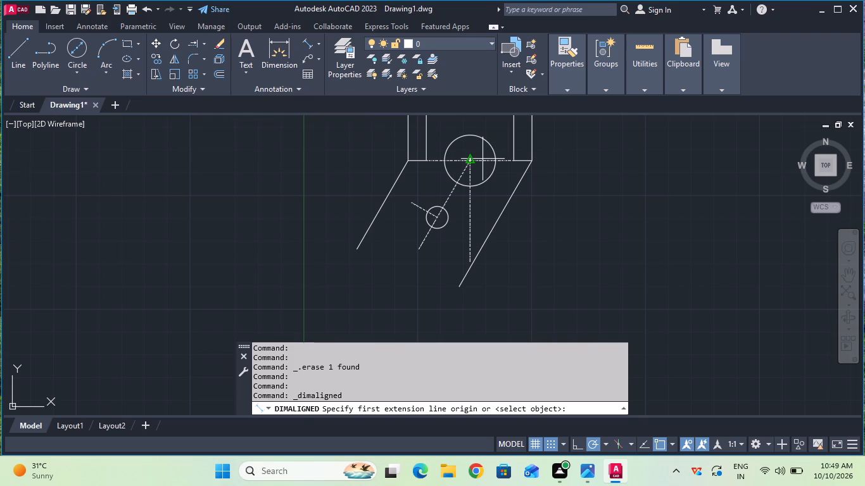
pyautogui.click(473, 161)
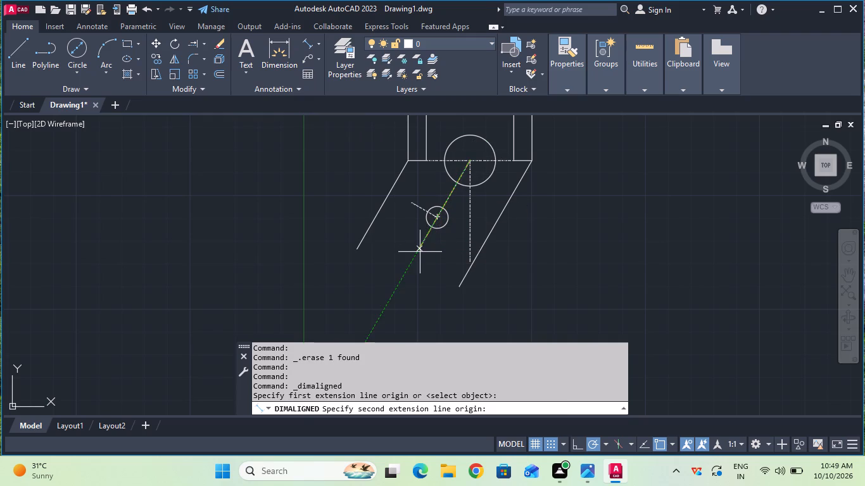
pyautogui.click(419, 251)
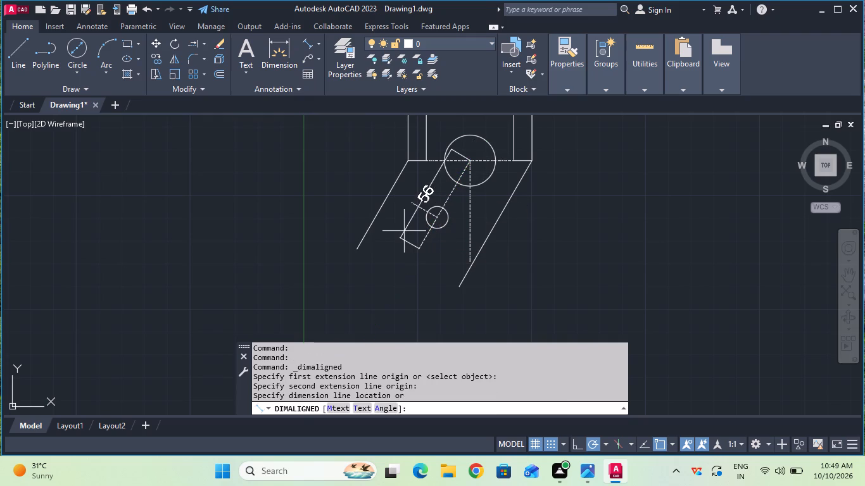
pyautogui.press('Escape')
pyautogui.click(305, 47)
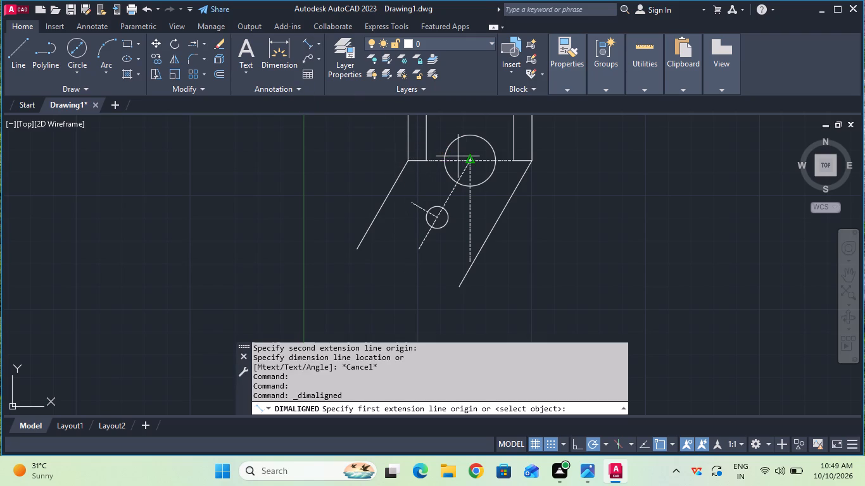
pyautogui.click(469, 160)
pyautogui.click(441, 220)
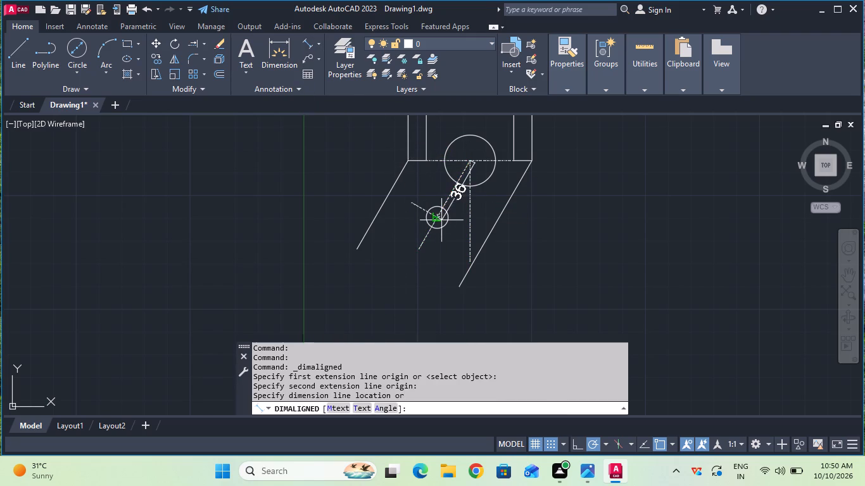
pyautogui.press('Escape')
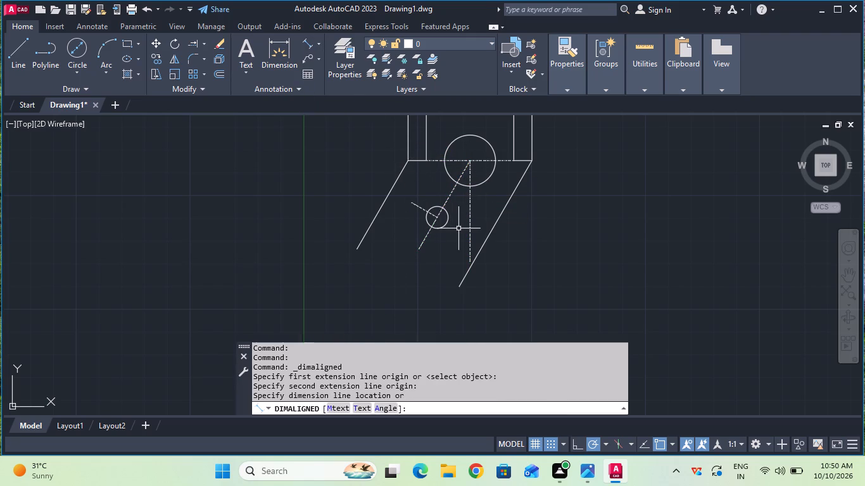
# Draw a line from the slanted centre line's lower end perpendicular to the left slanted edge.
pyautogui.click(25, 66)
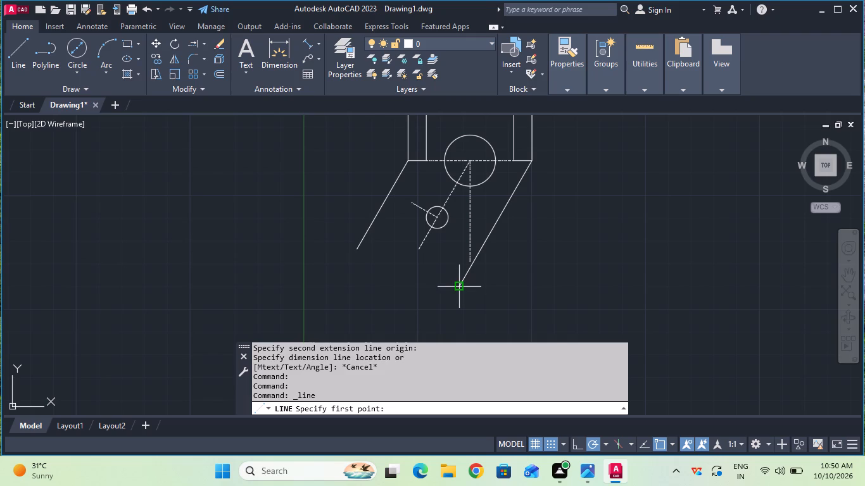
pyautogui.press('Escape')
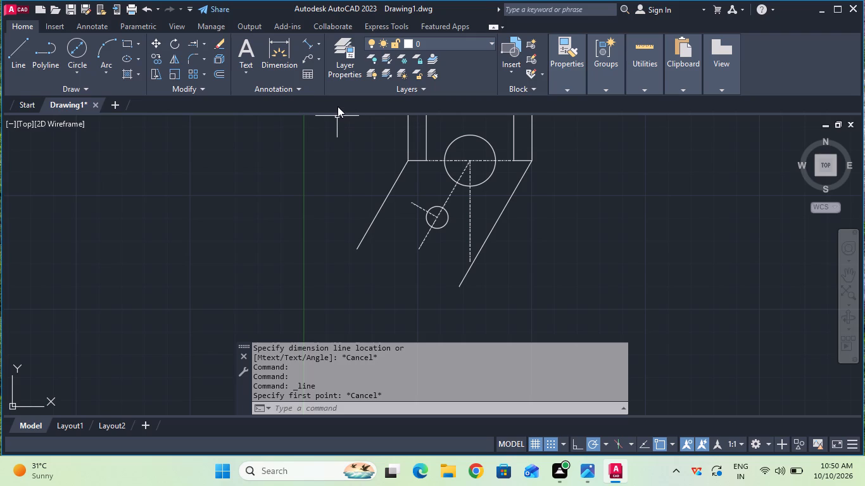
pyautogui.click(12, 61)
pyautogui.click(418, 249)
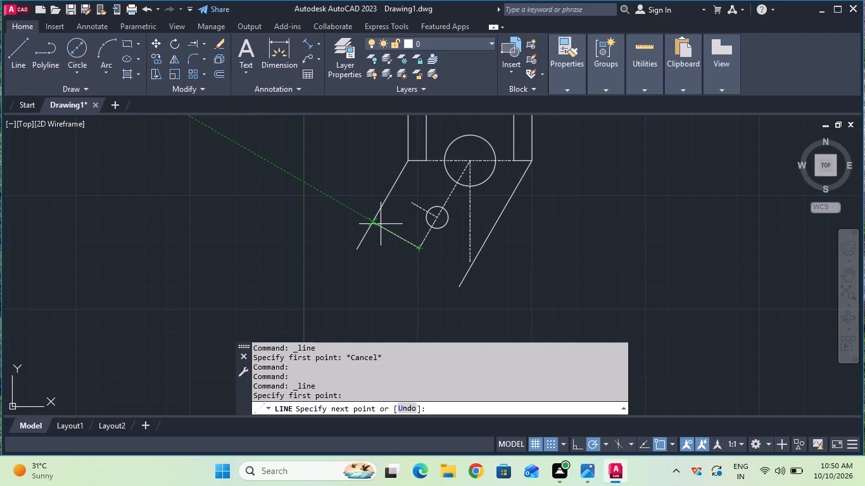
pyautogui.click(370, 219)
pyautogui.press('Escape')
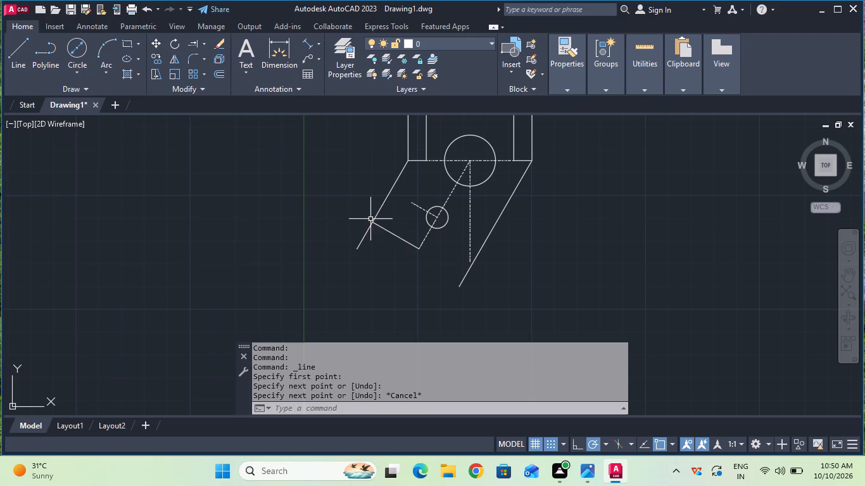
# Extend the arm's perpendicular end line to the right slanted edge.
pyautogui.click(189, 43)
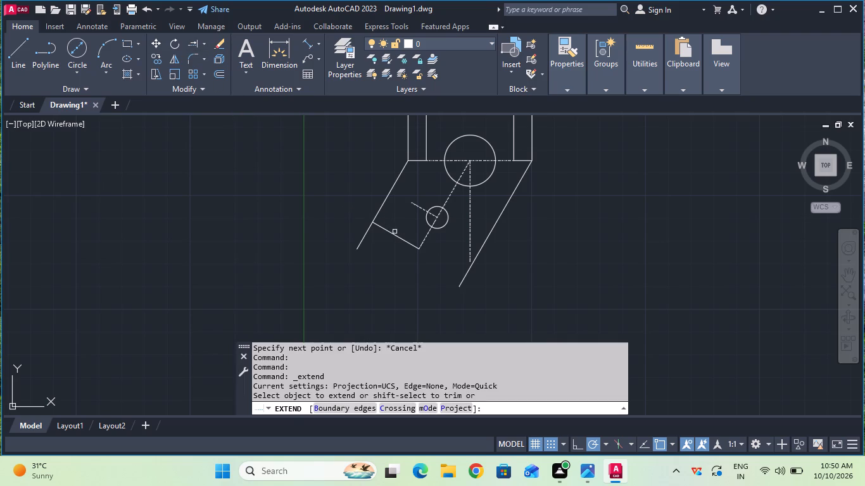
pyautogui.click(401, 241)
pyautogui.press('Escape')
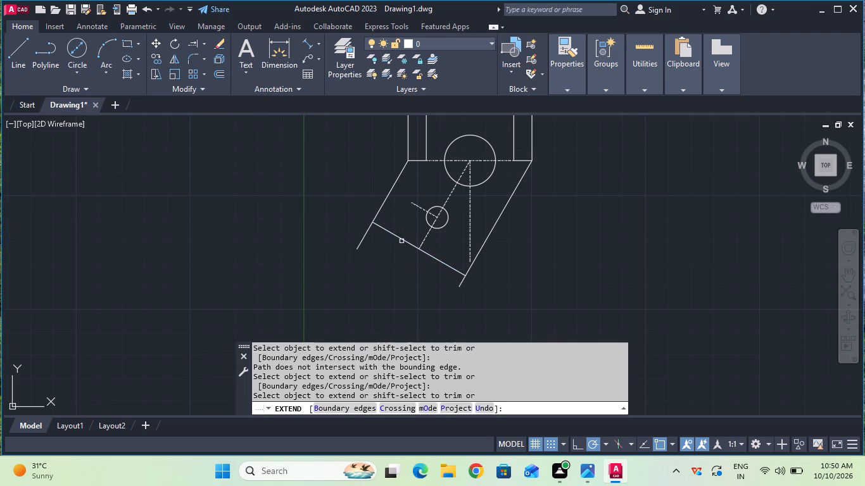
# Trim the ends of both slanted edges that overhang the arm's perpendicular end line.
pyautogui.click(204, 43)
pyautogui.click(216, 68)
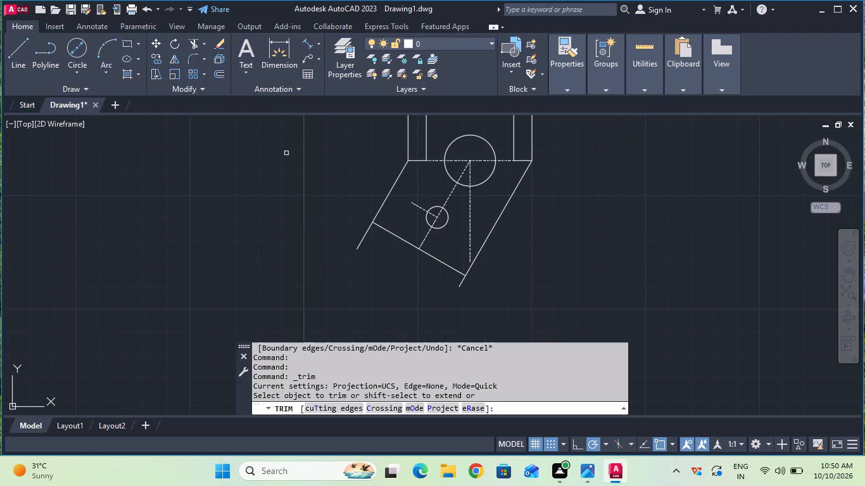
pyautogui.click(366, 235)
pyautogui.click(464, 281)
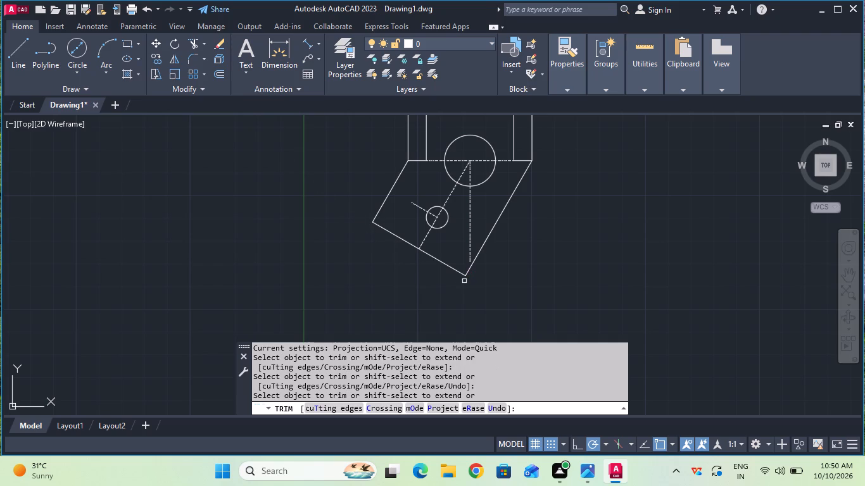
pyautogui.press('Escape')
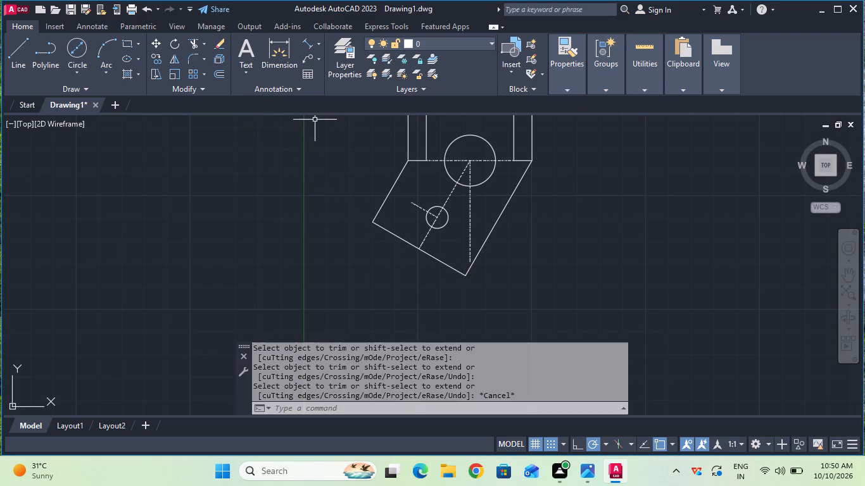
# Extend the vertical centre line below the 28 mm circle to the right slanted edge.
pyautogui.click(205, 43)
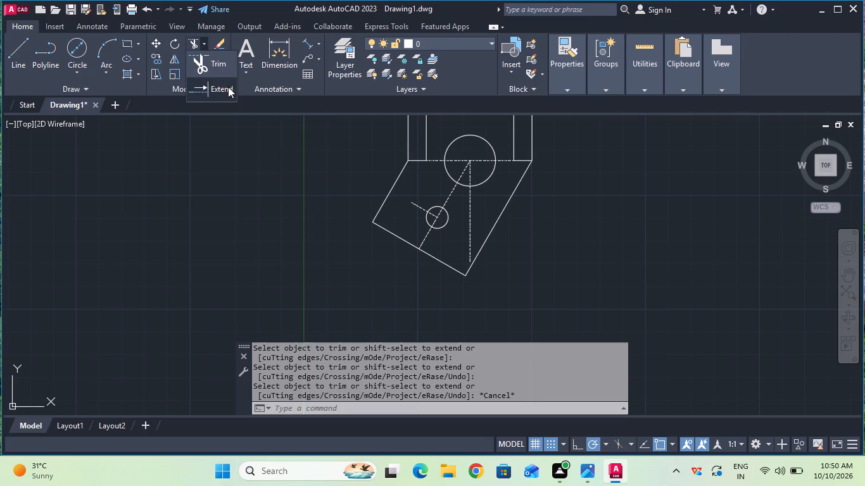
pyautogui.click(228, 87)
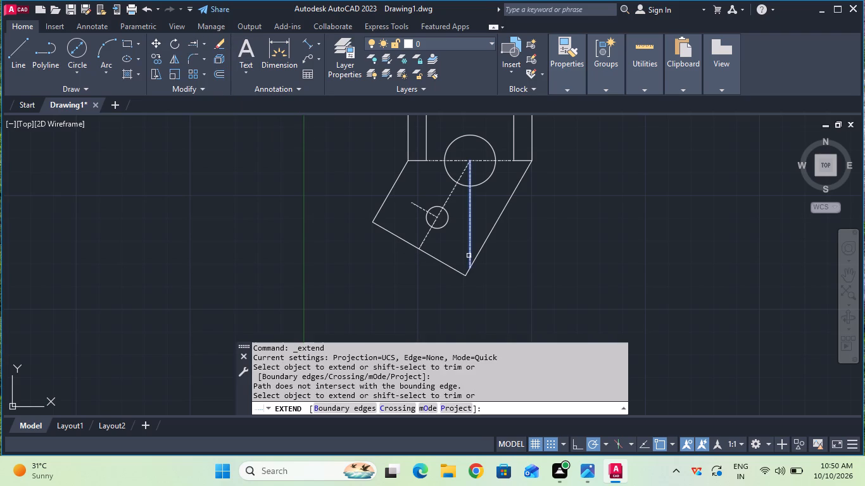
pyautogui.click(469, 256)
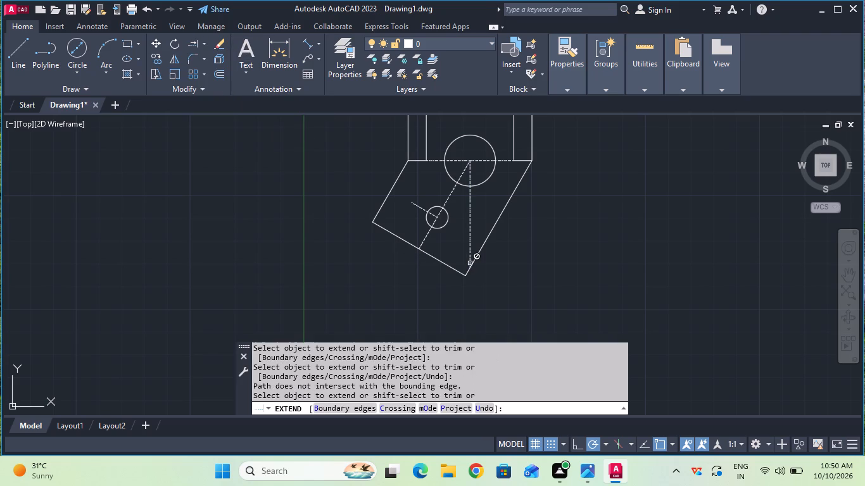
pyautogui.press('Escape')
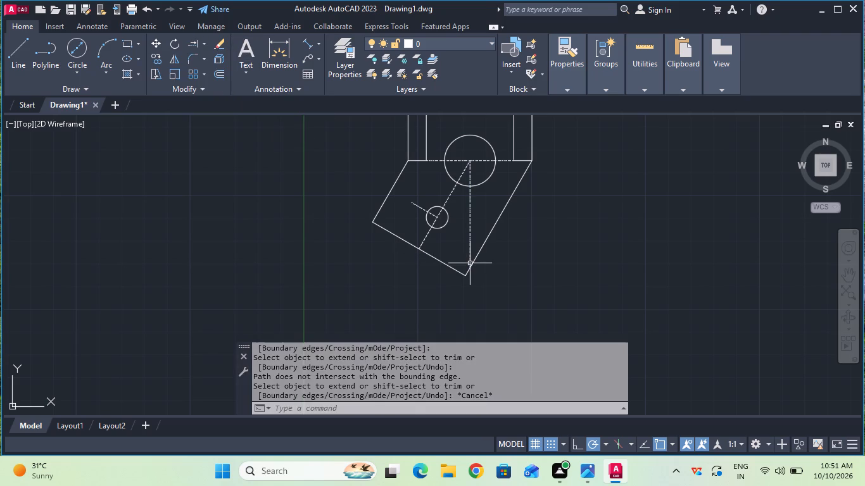
# Set the current linetype to CENTER and, with Ortho on, draw a long horizontal line rightward from the top of the outer arc.
pyautogui.scroll(1, 470, 263)
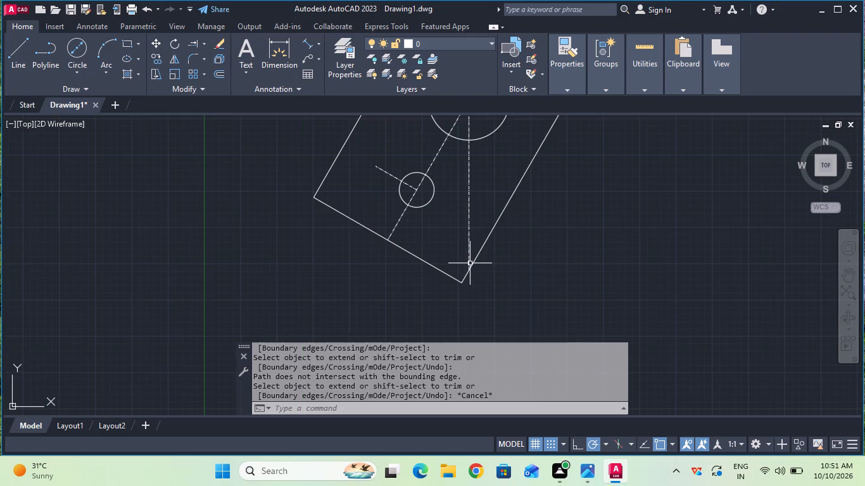
pyautogui.scroll(-2, 470, 263)
pyautogui.moveTo(513, 255); pyautogui.dragTo(446, 282, button='middle')
pyautogui.middleClick(441, 283)
pyautogui.moveTo(432, 287); pyautogui.dragTo(417, 290, button='middle')
pyautogui.moveTo(415, 291); pyautogui.dragTo(402, 292, button='middle')
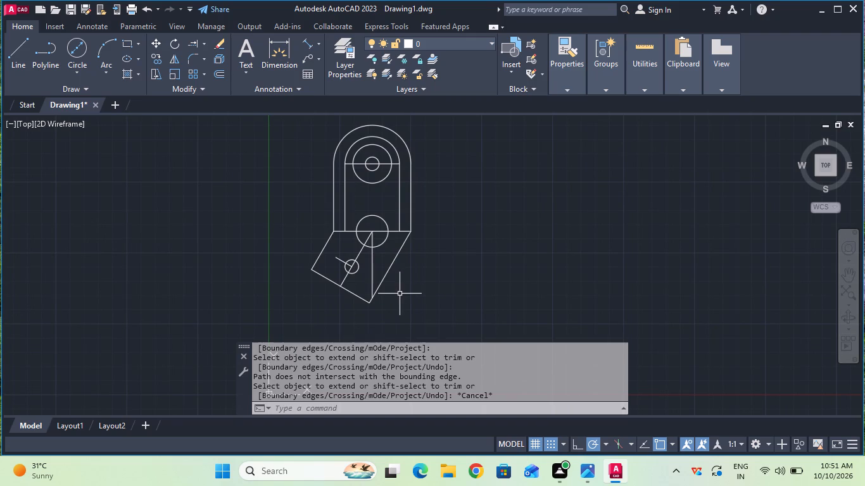
pyautogui.moveTo(441, 239); pyautogui.dragTo(416, 260, button='middle')
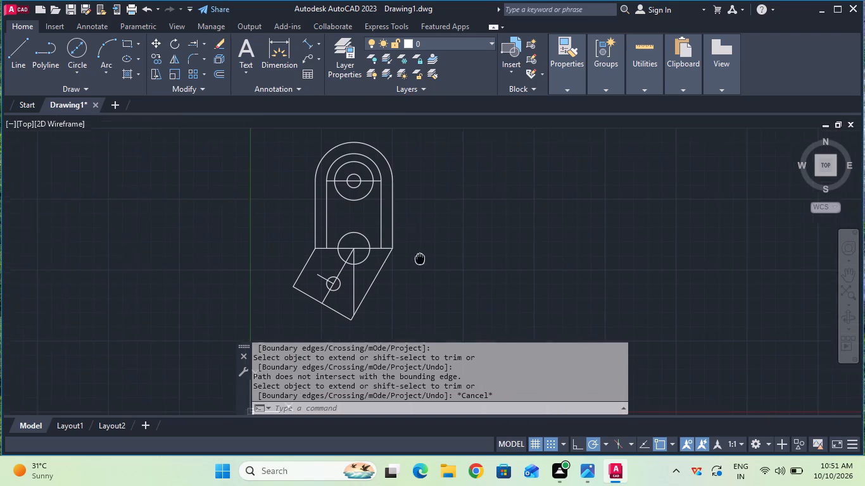
pyautogui.moveTo(416, 260); pyautogui.dragTo(414, 261, button='middle')
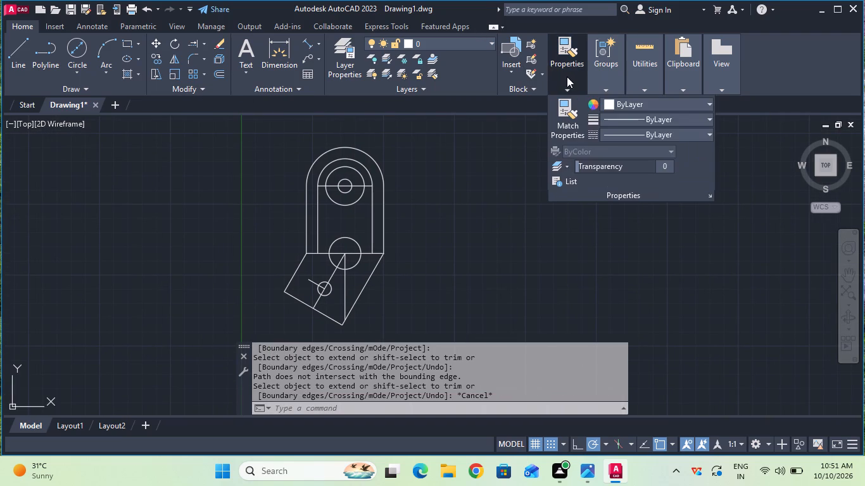
pyautogui.click(633, 128)
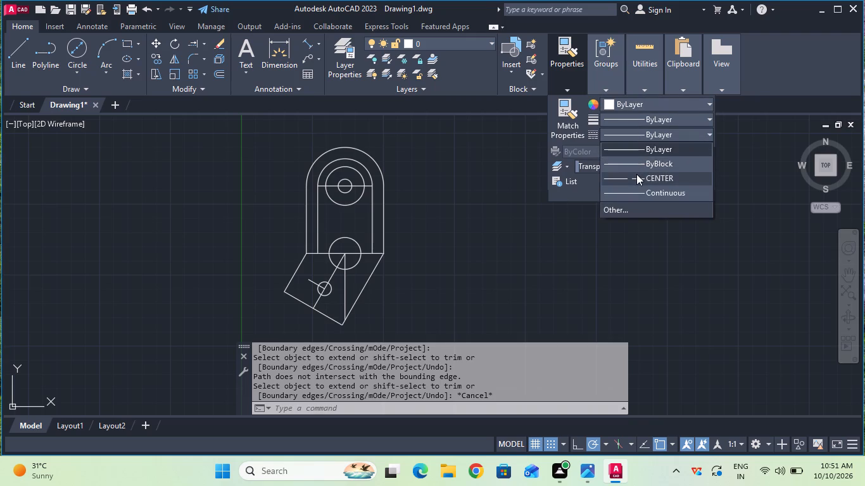
pyautogui.click(636, 174)
pyautogui.click(15, 42)
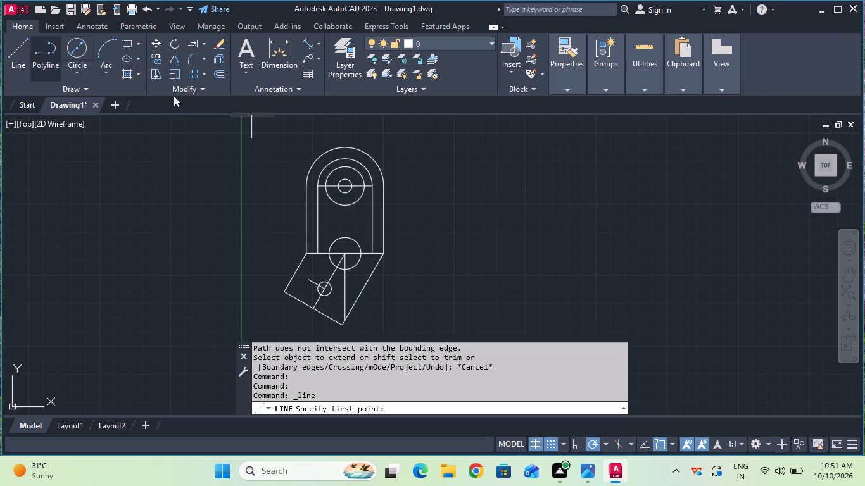
pyautogui.click(344, 150)
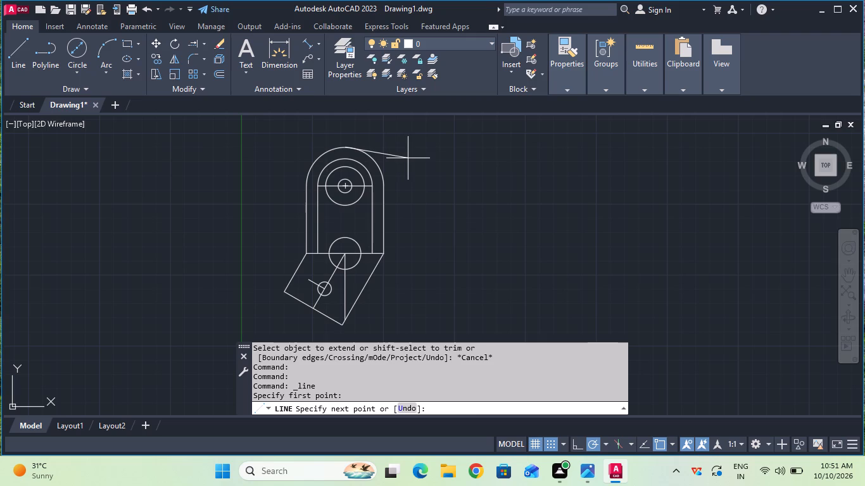
pyautogui.press('F8')
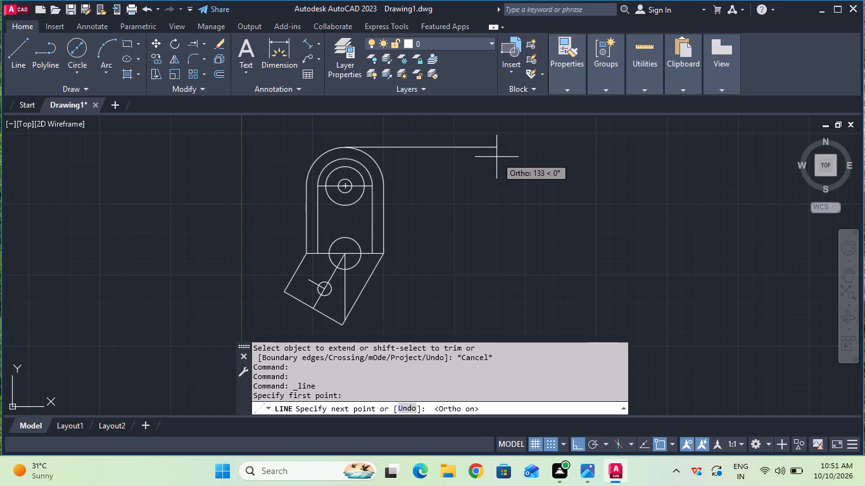
pyautogui.click(487, 157)
pyautogui.scroll(2, 487, 157)
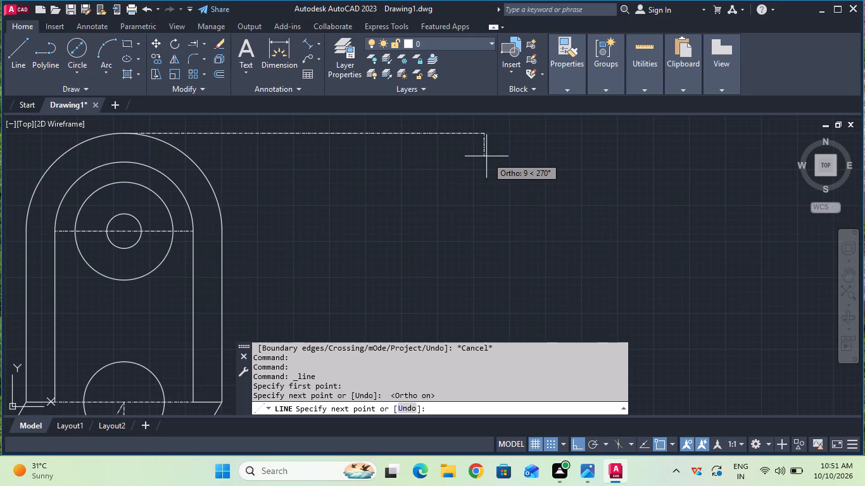
pyautogui.press('Escape')
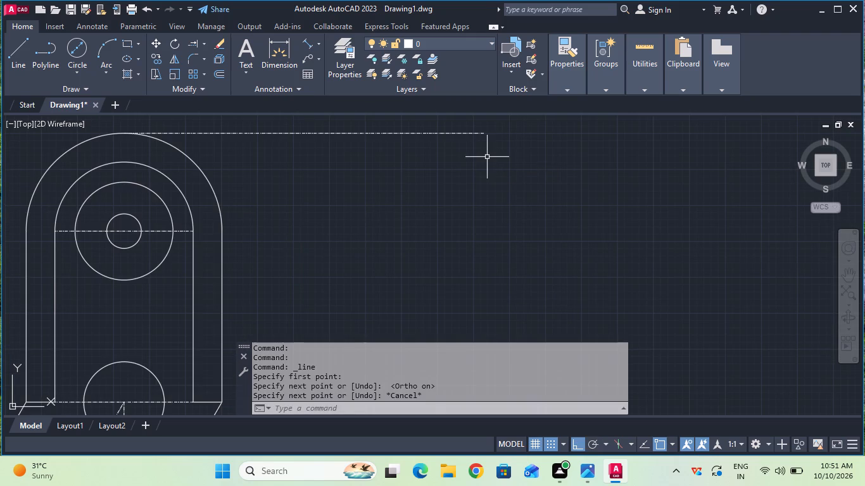
pyautogui.moveTo(487, 157); pyautogui.dragTo(477, 202, button='middle')
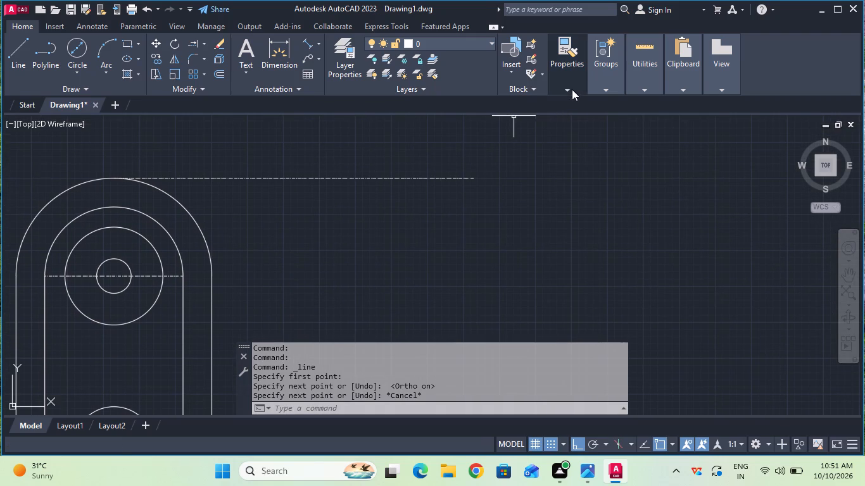
# Switch the current linetype from CENTER to a solid one and draw a 26 mm horizontal line rightward from the projection line's end.
pyautogui.click(609, 128)
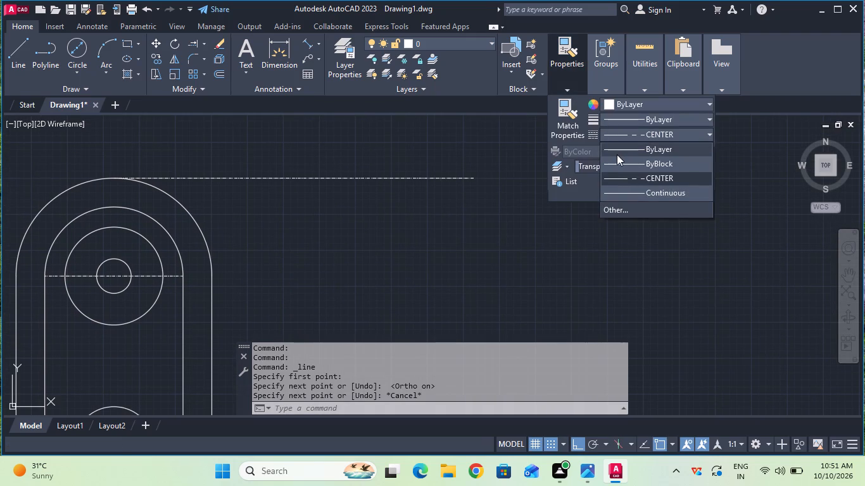
pyautogui.click(617, 154)
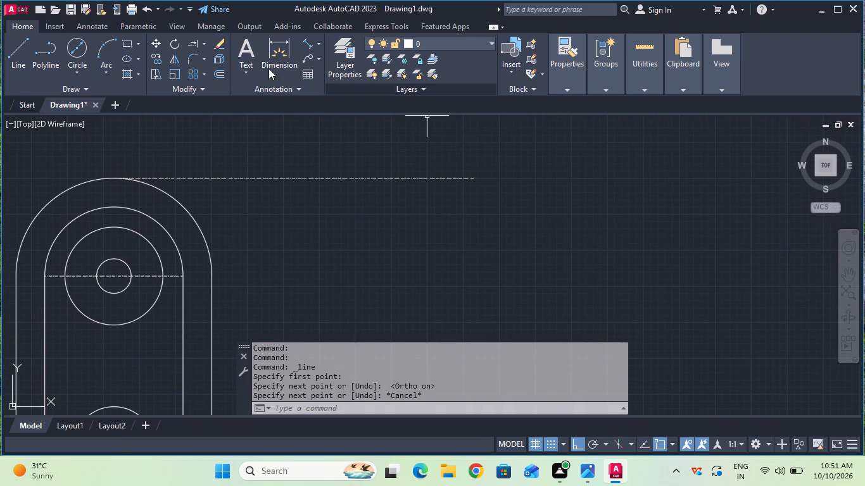
pyautogui.click(8, 56)
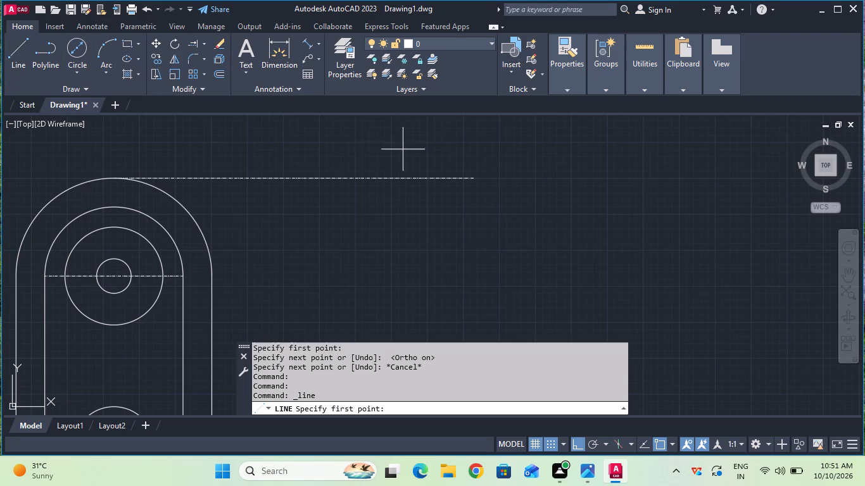
pyautogui.click(474, 175)
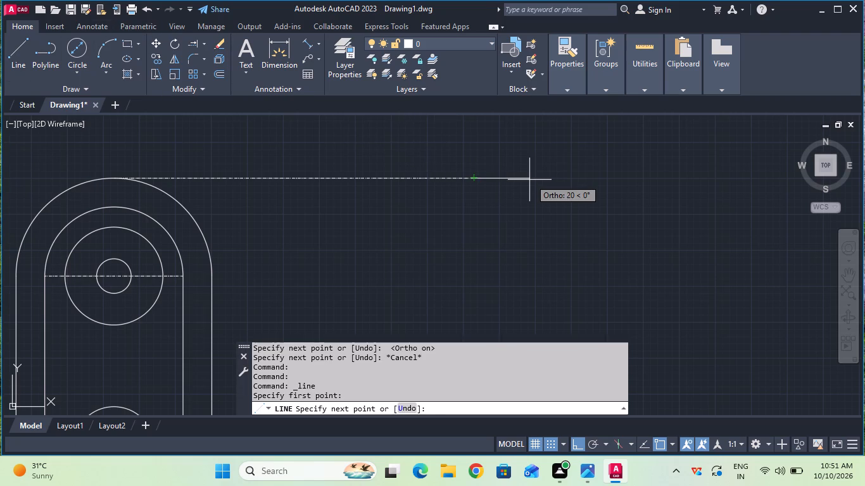
pyautogui.press('2')
pyautogui.press('6')
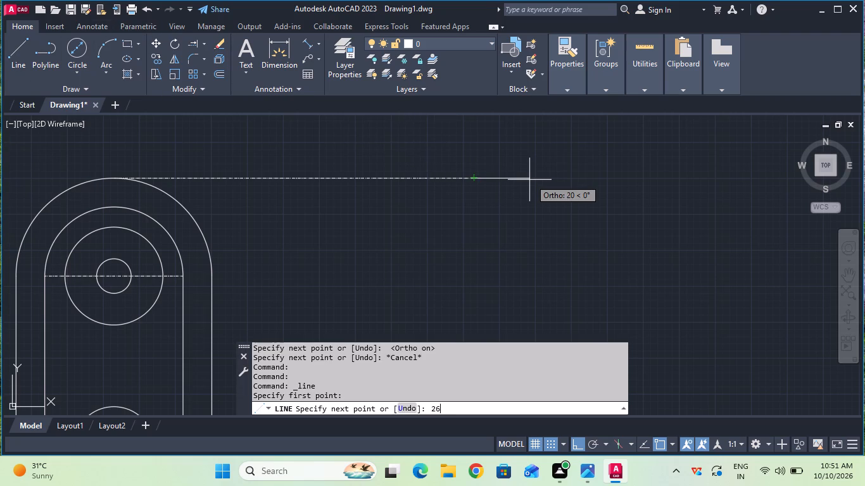
pyautogui.press('Return')
pyautogui.press('Escape')
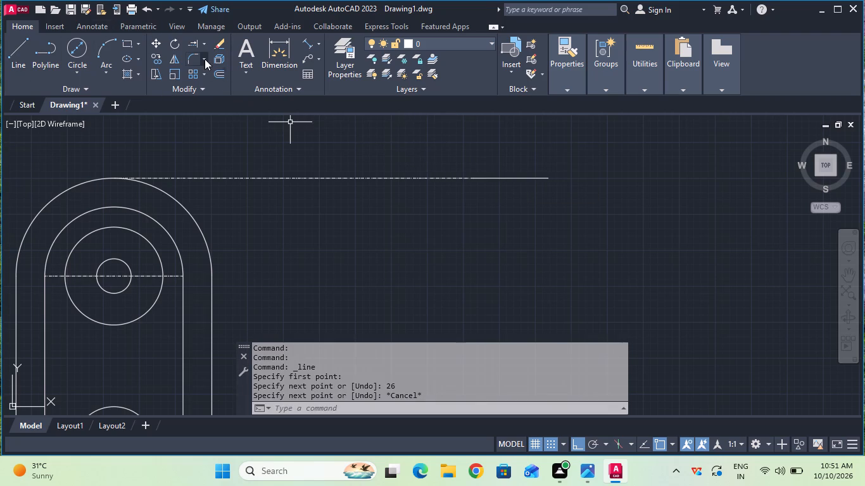
# Trim away the dashed projection line between the outer arc and the 26 mm line.
pyautogui.click(202, 46)
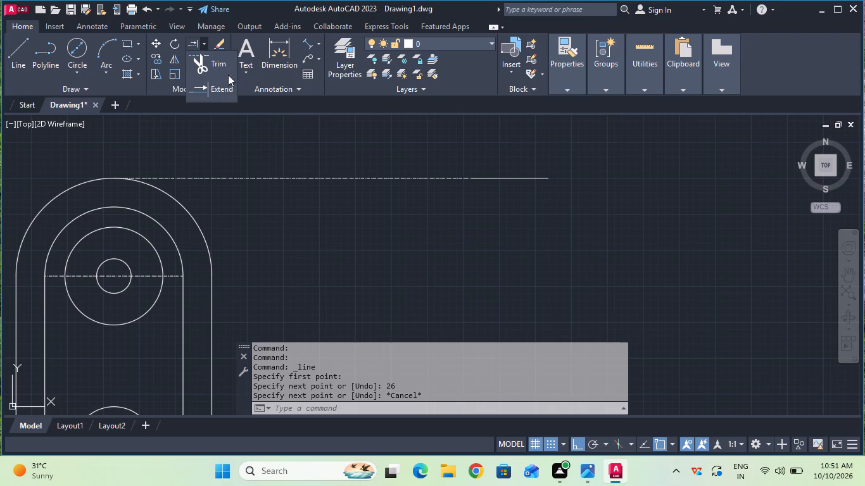
pyautogui.click(228, 66)
pyautogui.moveTo(305, 159); pyautogui.dragTo(314, 199)
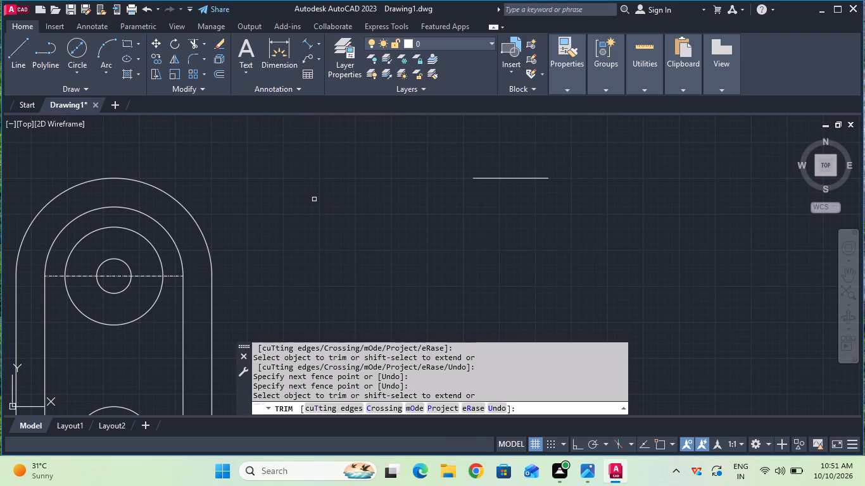
pyautogui.press('Escape')
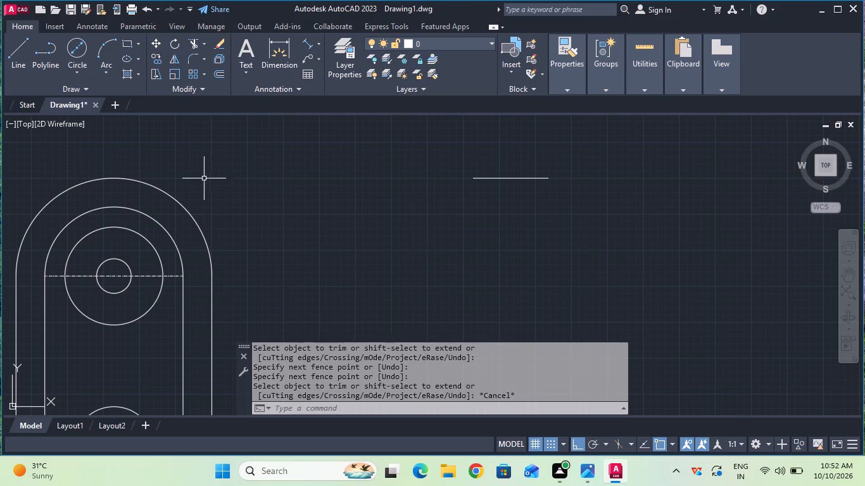
# Measure the vertical distance from the top of the outer arc to the top of the larger upper circle with a linear dimension.
pyautogui.click(316, 40)
pyautogui.click(329, 66)
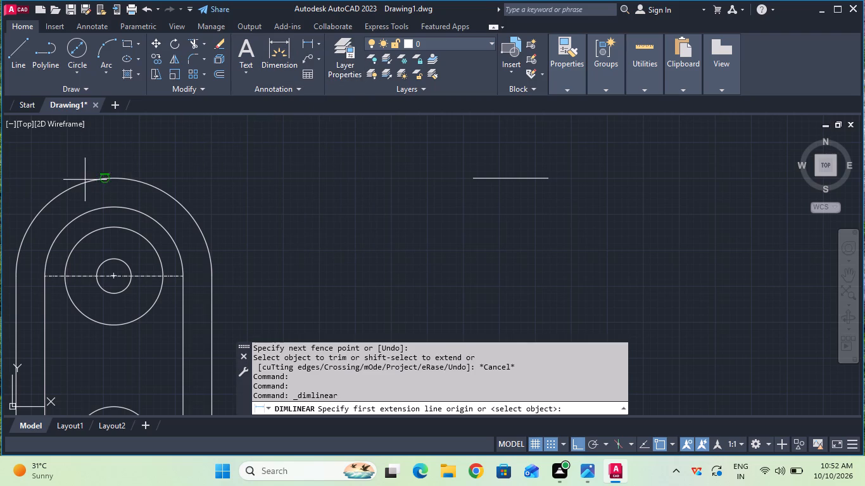
pyautogui.click(114, 177)
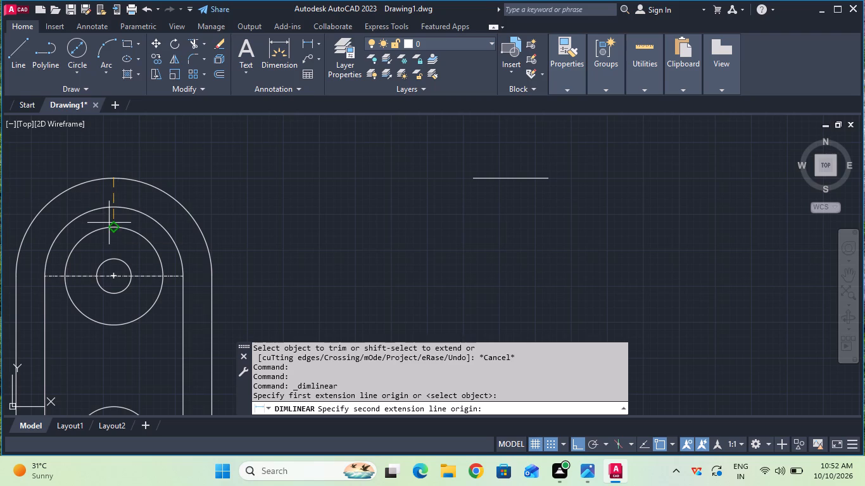
pyautogui.click(111, 226)
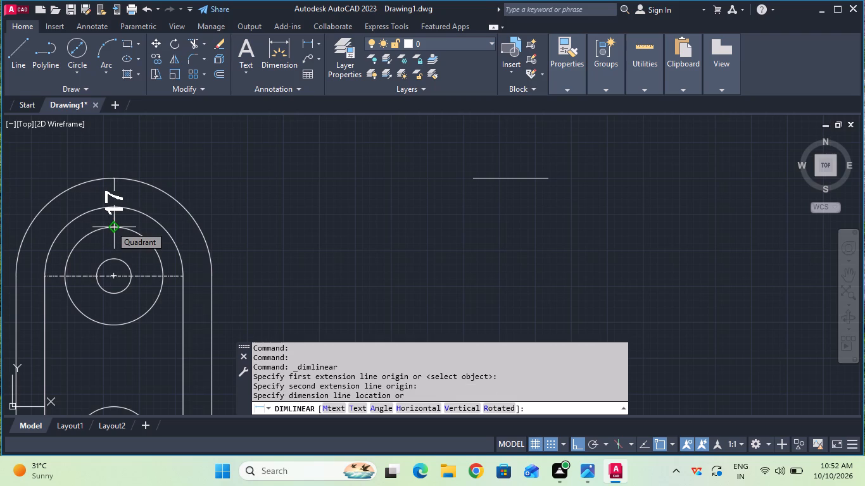
pyautogui.press('Escape')
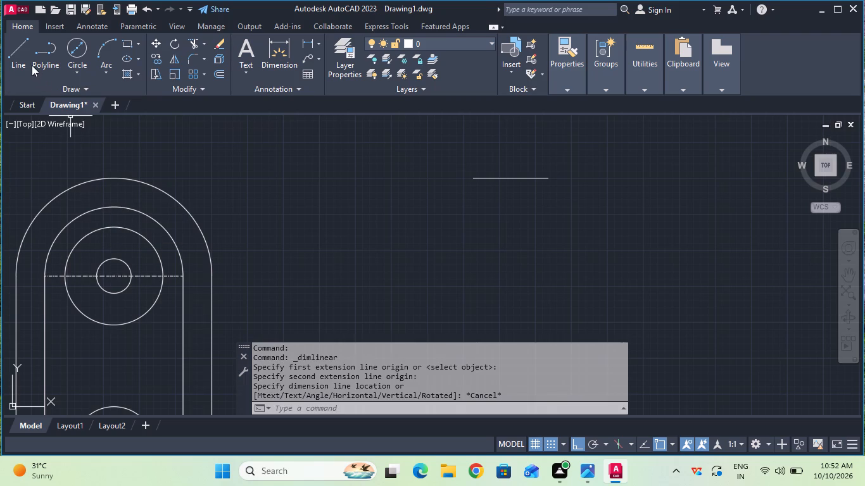
# From the left end of the 26 mm line, draw a line 17 mm down and continue it 16 mm to the left.
pyautogui.click(17, 66)
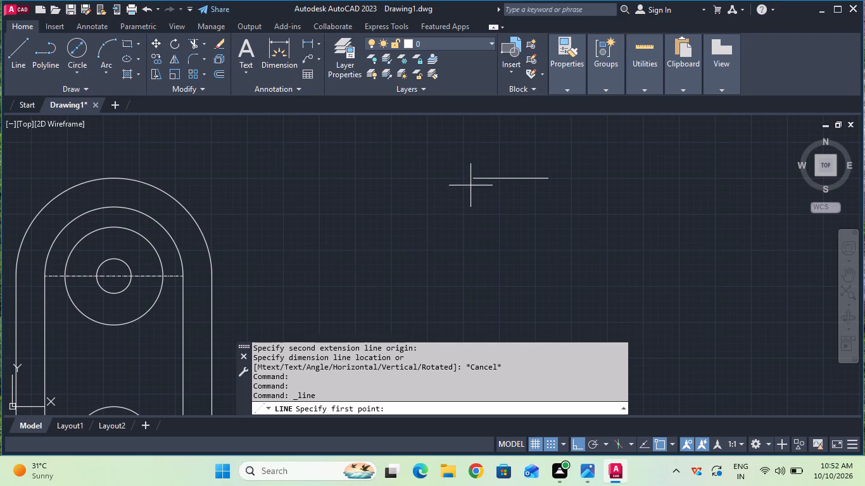
pyautogui.click(477, 177)
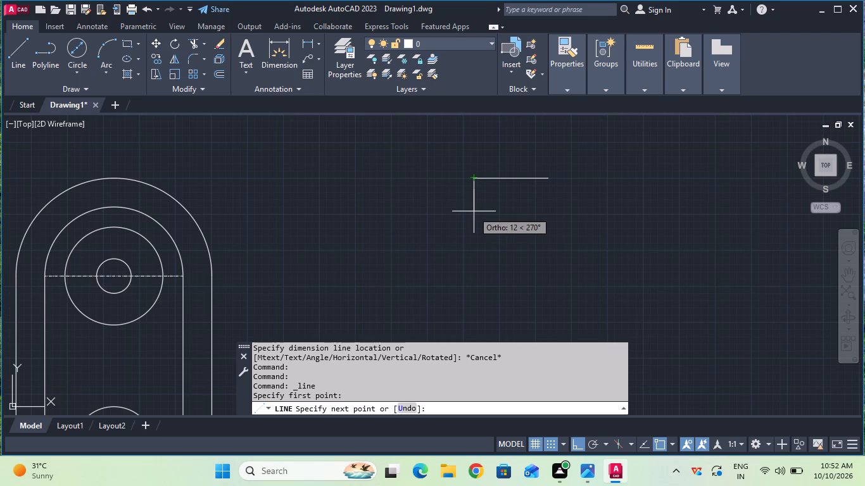
pyautogui.press('1')
pyautogui.press('7')
pyautogui.press('Return')
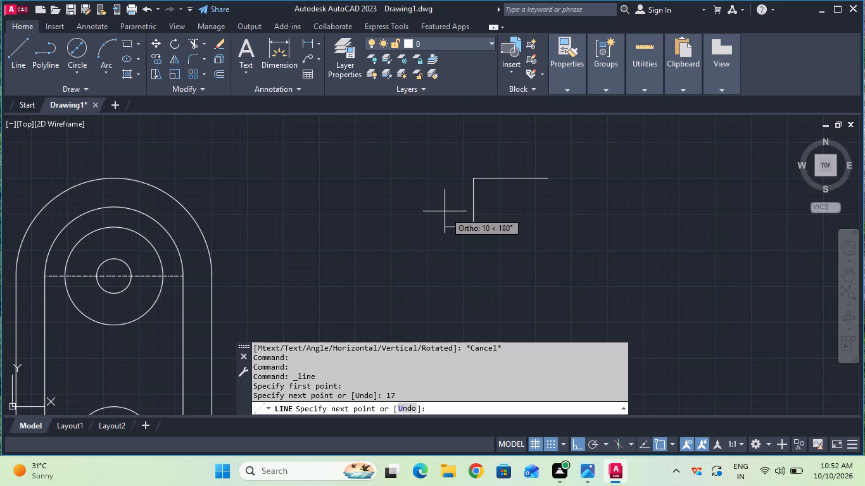
pyautogui.press('1')
pyautogui.press('6')
pyautogui.press('Return')
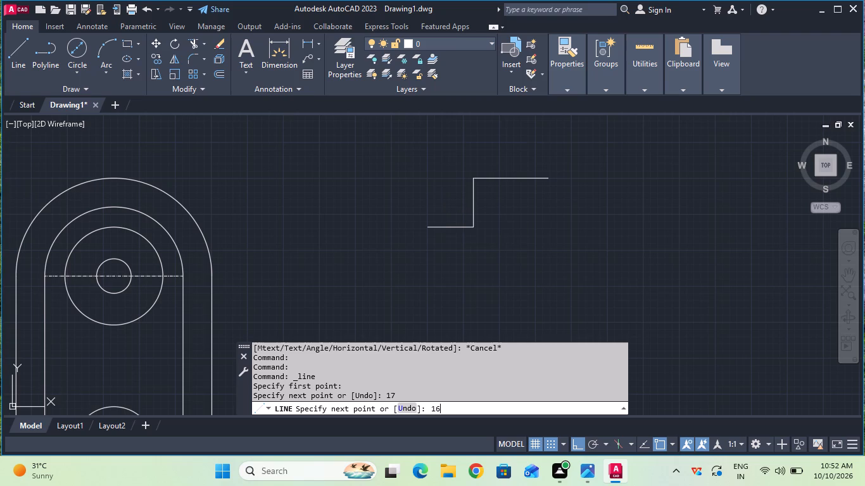
pyautogui.press('Escape')
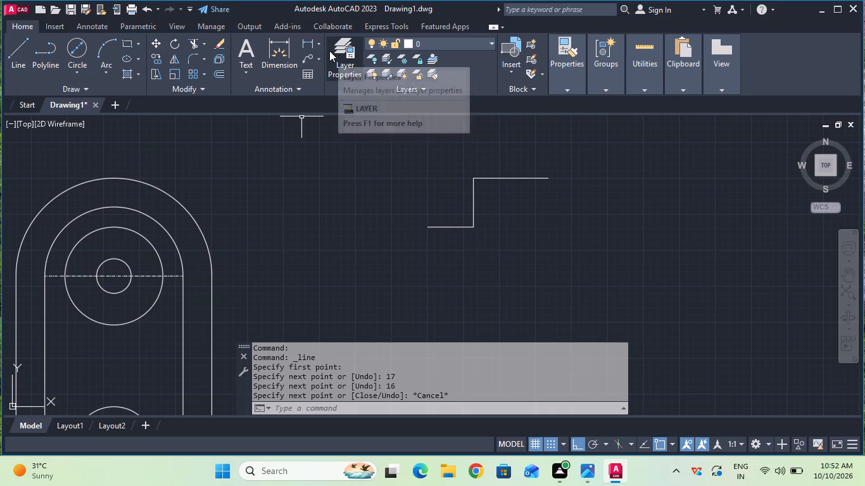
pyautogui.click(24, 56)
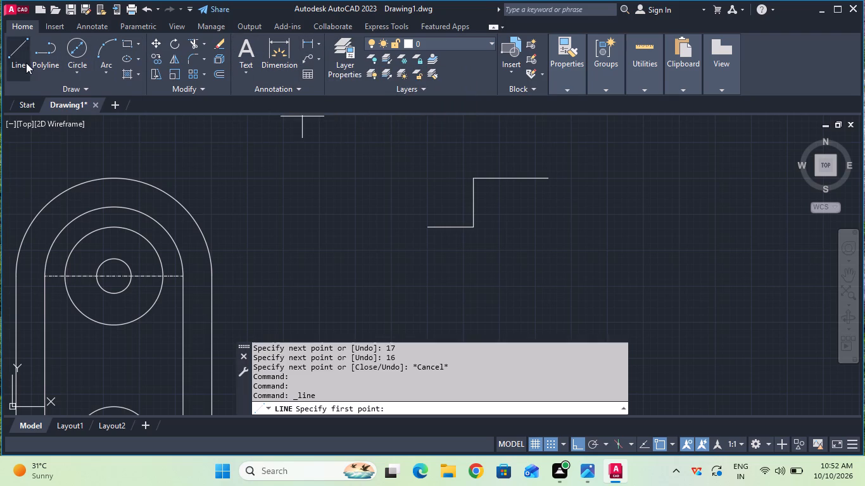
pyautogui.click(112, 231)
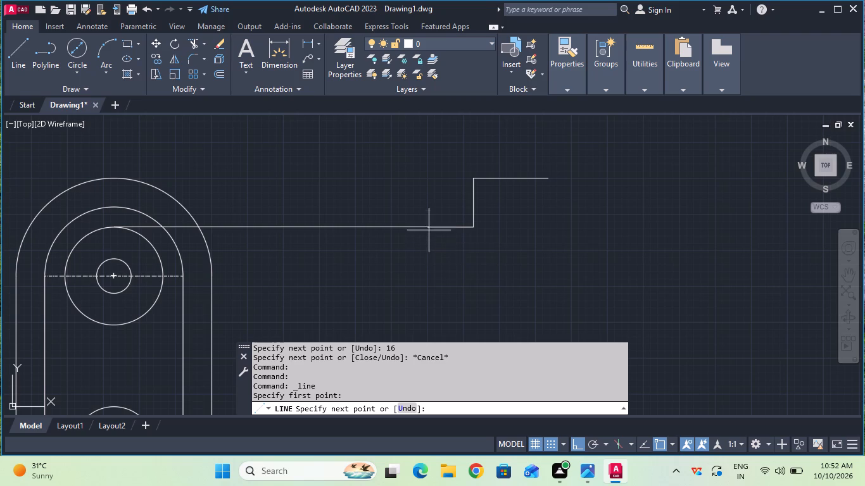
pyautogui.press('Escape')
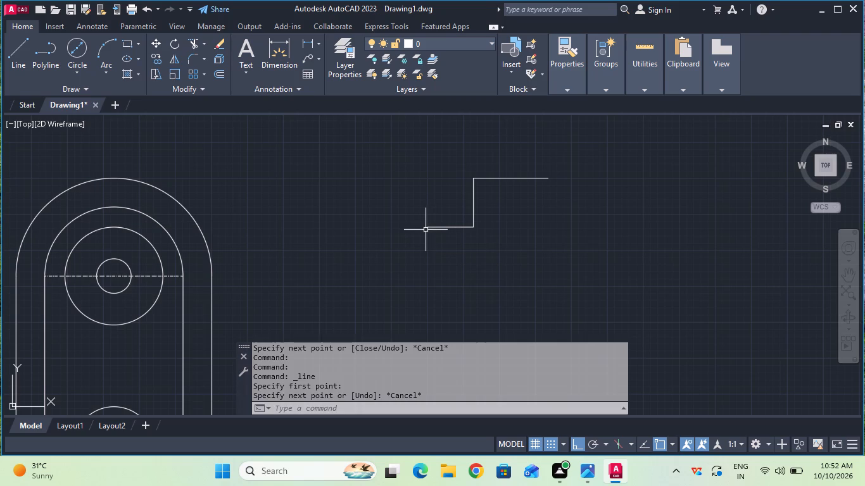
# Draw a 34 mm vertical line downward from the left end of the 16 mm line.
pyautogui.click(19, 63)
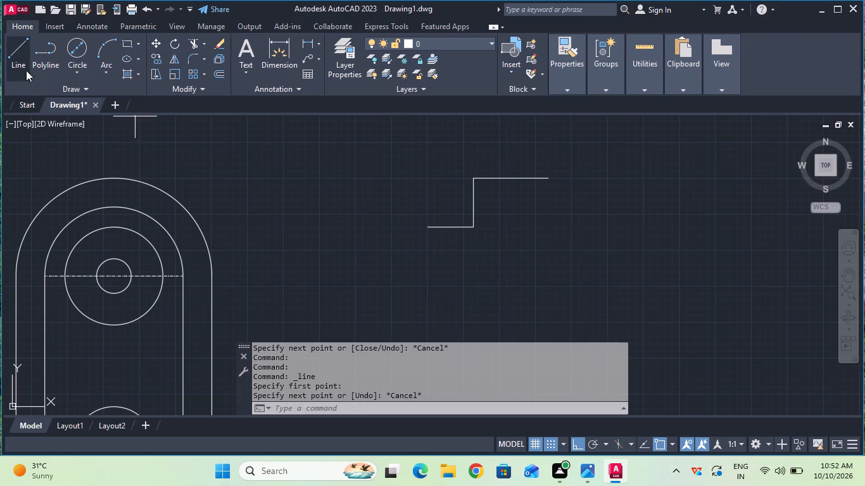
pyautogui.click(426, 230)
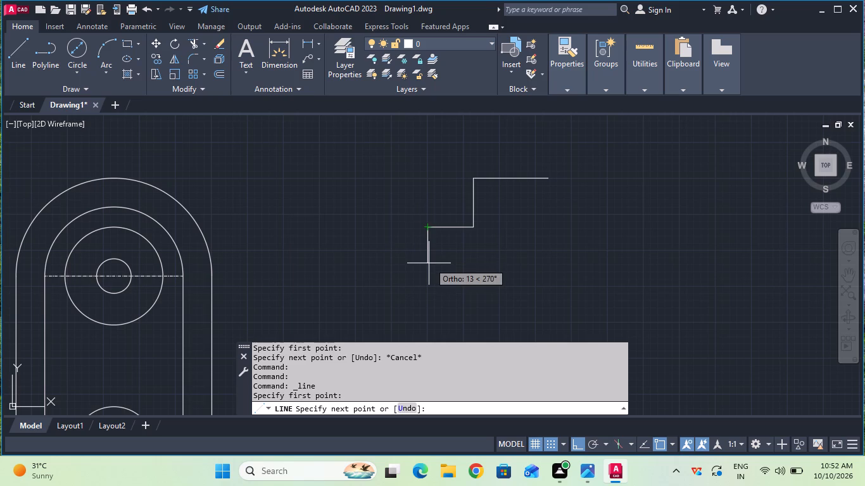
pyautogui.write('34')
pyautogui.press('Return')
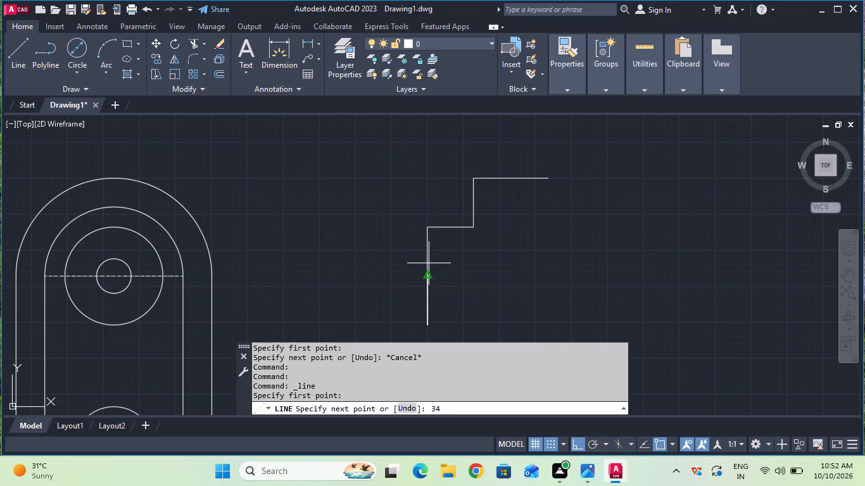
pyautogui.press('Escape')
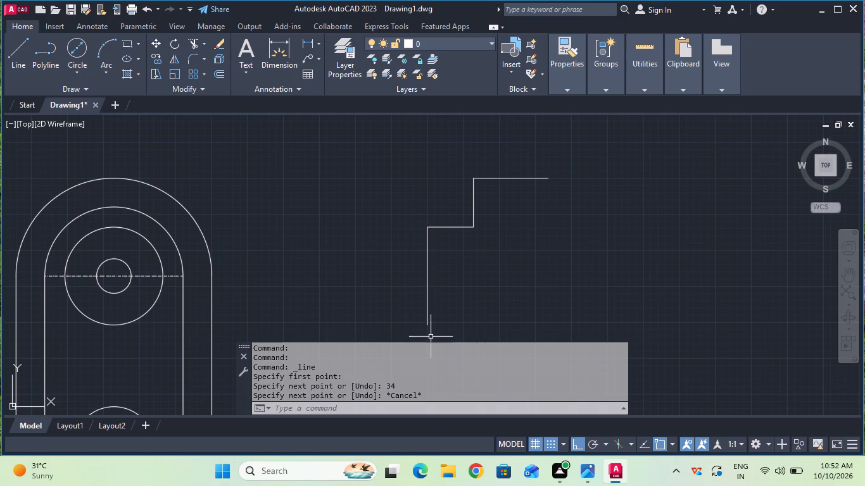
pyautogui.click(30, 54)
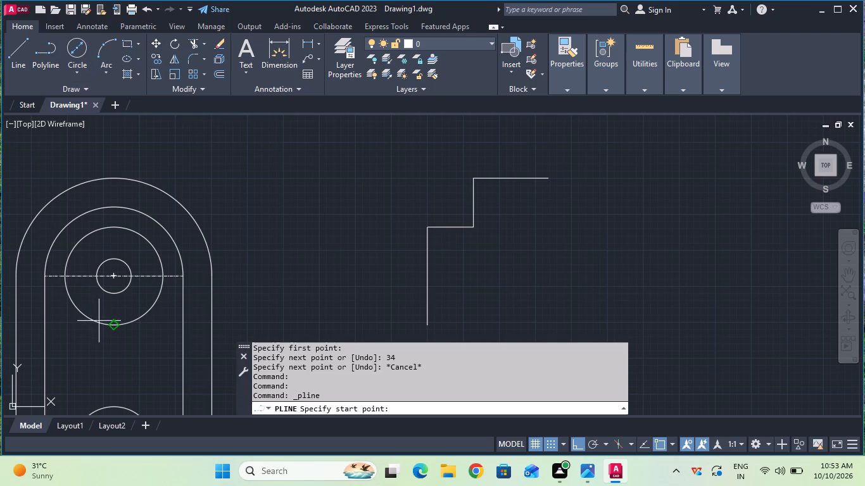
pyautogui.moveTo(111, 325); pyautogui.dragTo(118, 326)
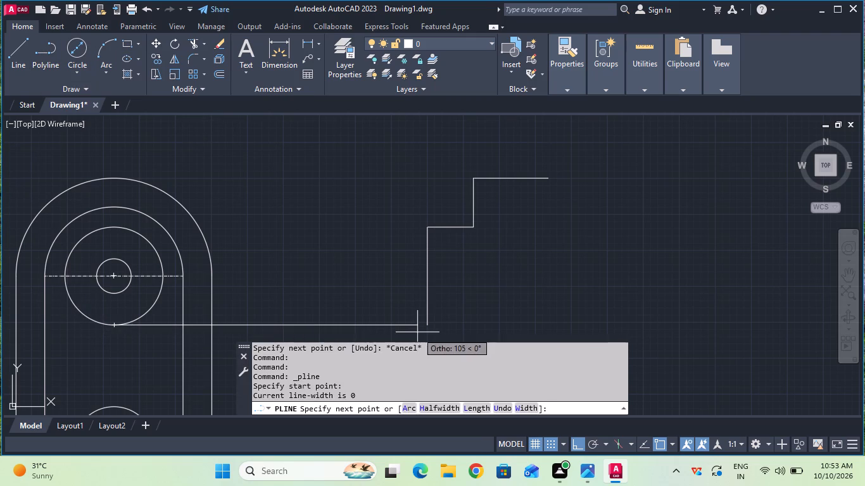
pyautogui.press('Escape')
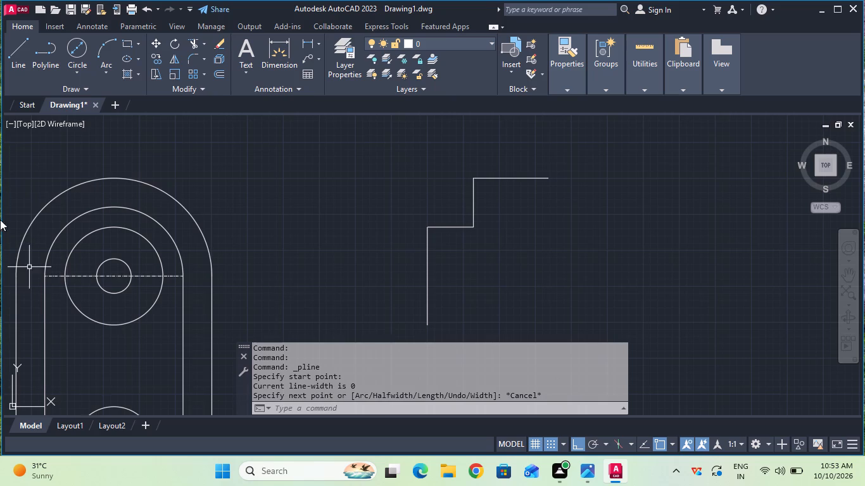
# Draw a 30 mm horizontal line rightward from the lower end of the 34 mm vertical line.
pyautogui.click(20, 67)
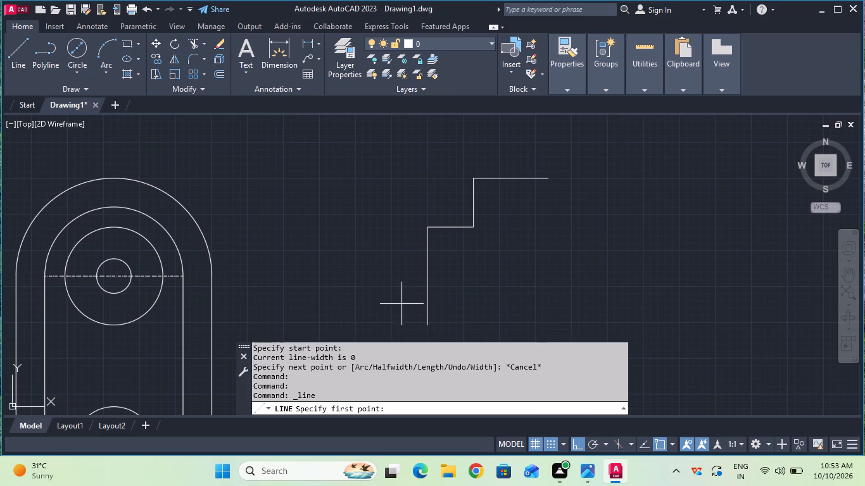
pyautogui.click(427, 323)
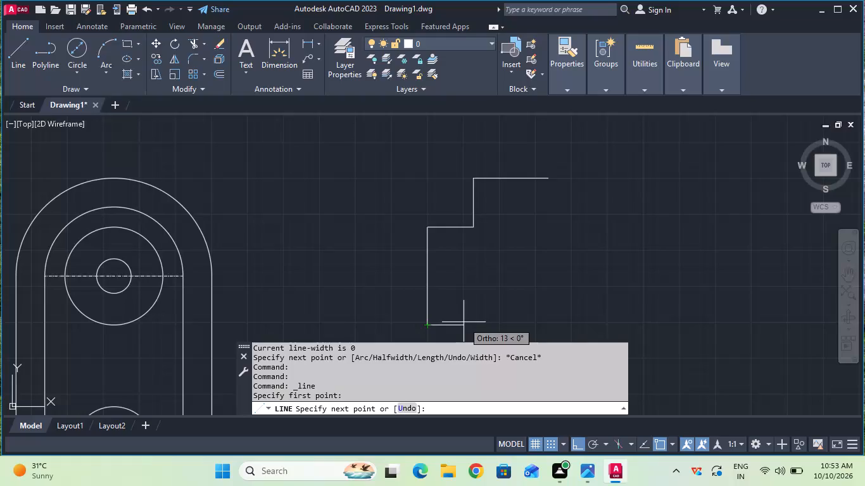
pyautogui.write('30')
pyautogui.press('Return')
pyautogui.press('Escape')
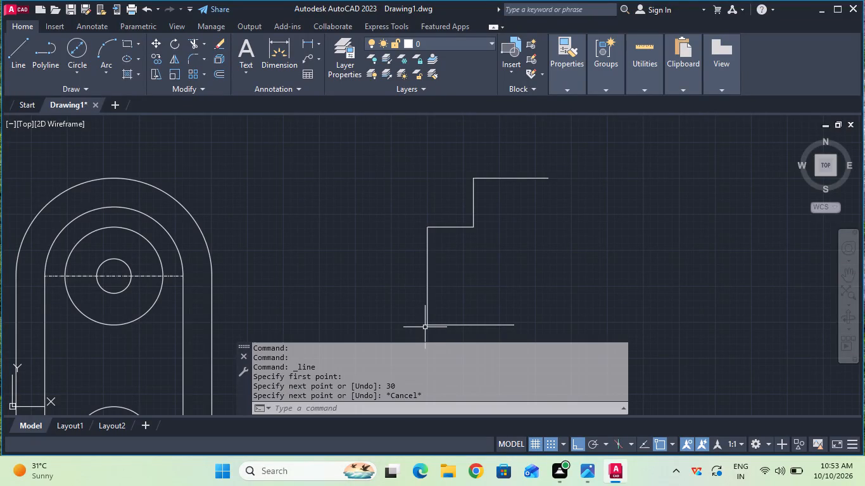
pyautogui.click(26, 61)
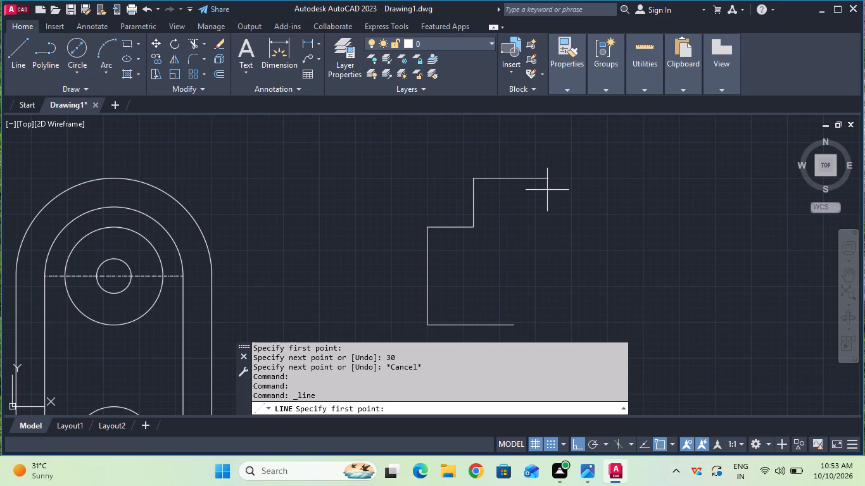
pyautogui.press('Escape')
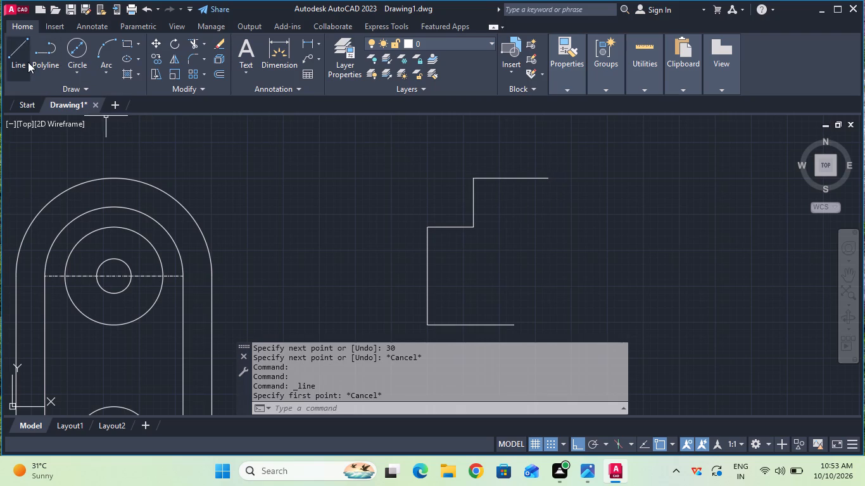
# Measure the vertical distance from the side view's upper step corner to its bottom line with a linear dimension.
pyautogui.click(309, 47)
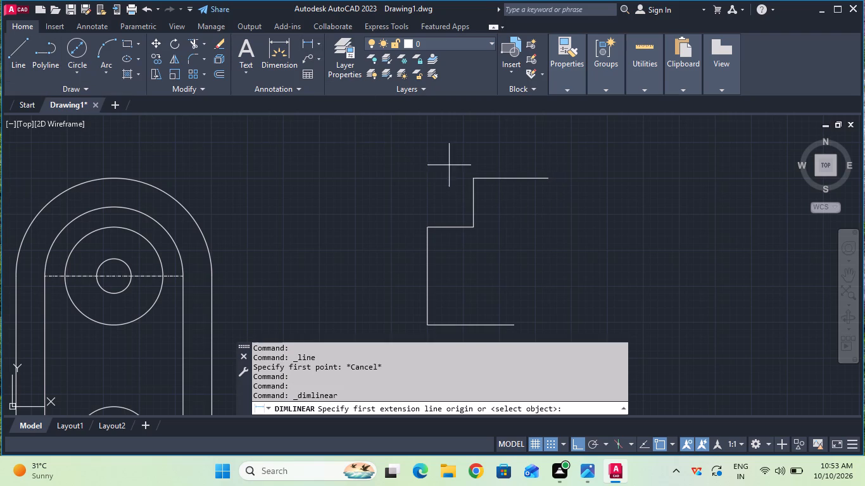
pyautogui.click(473, 175)
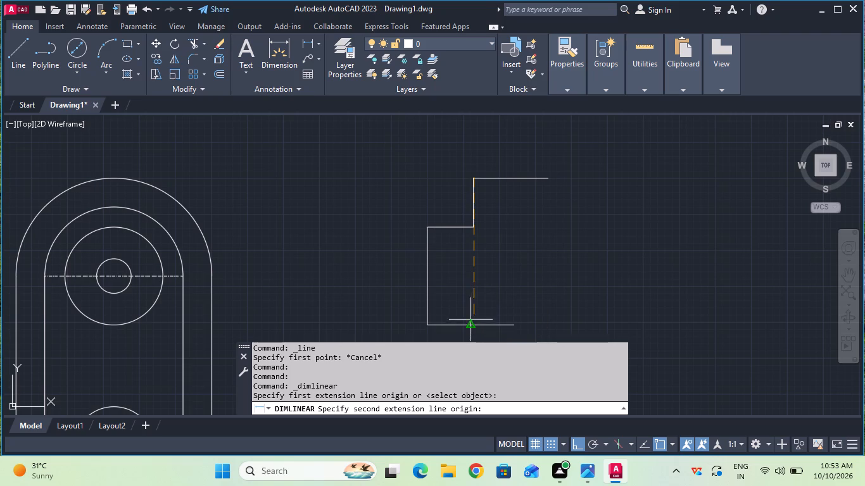
pyautogui.click(470, 323)
pyautogui.press('Escape')
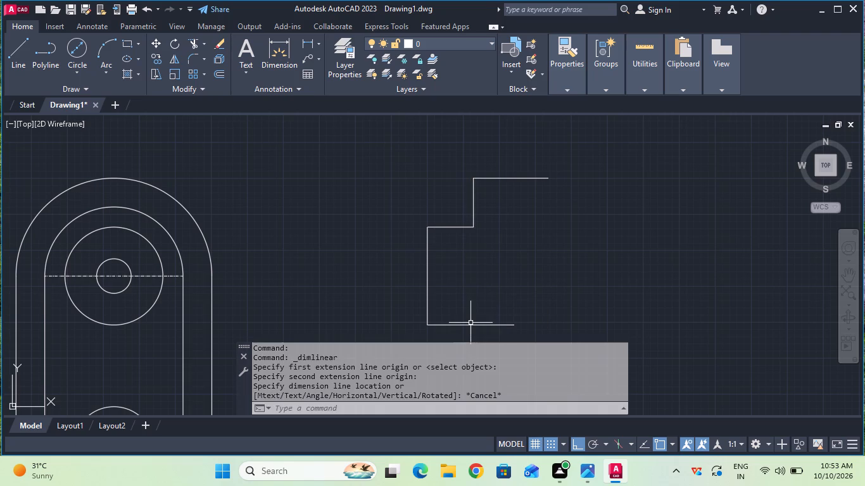
# Draw a 51 mm vertical line downward from the right end of the side view's top line.
pyautogui.moveTo(16, 61); pyautogui.dragTo(30, 70)
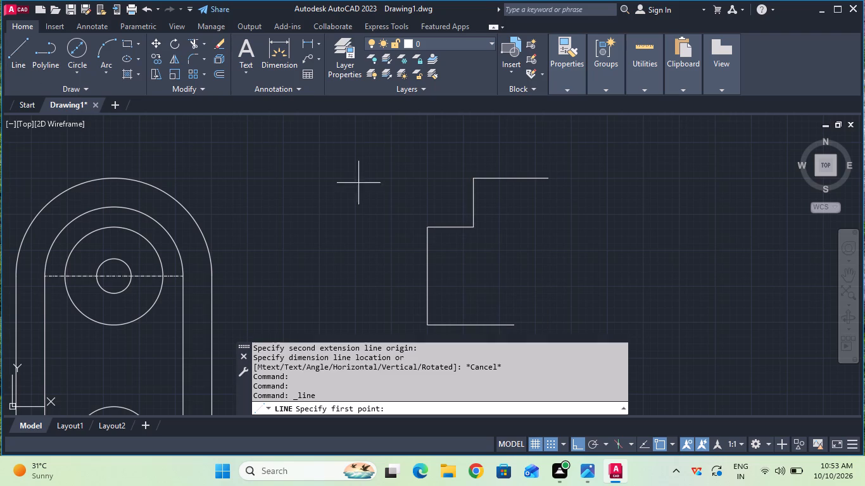
pyautogui.click(550, 182)
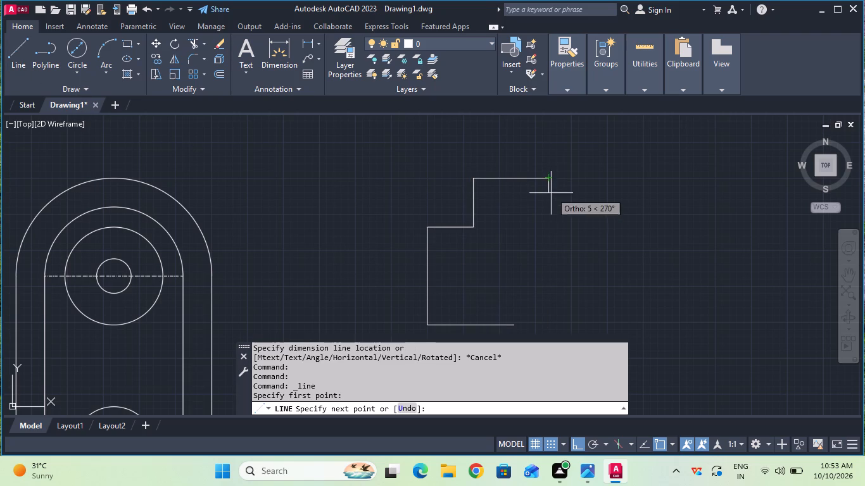
pyautogui.write('51')
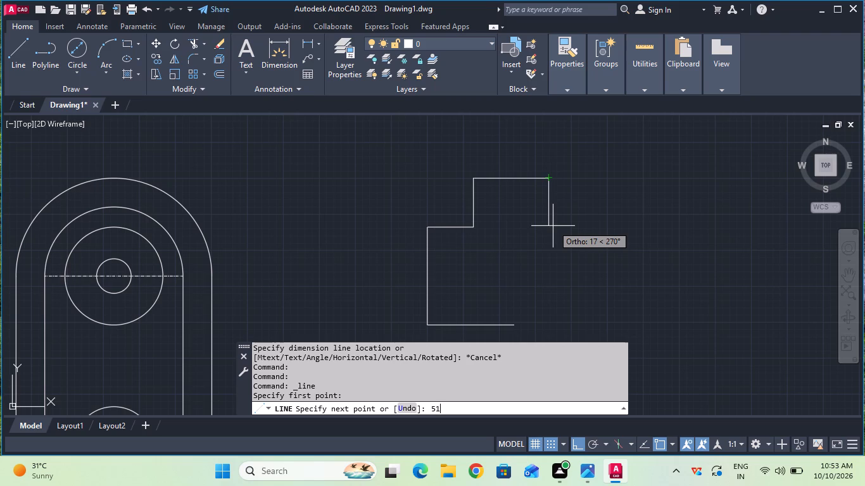
pyautogui.press('Return')
pyautogui.press('Escape')
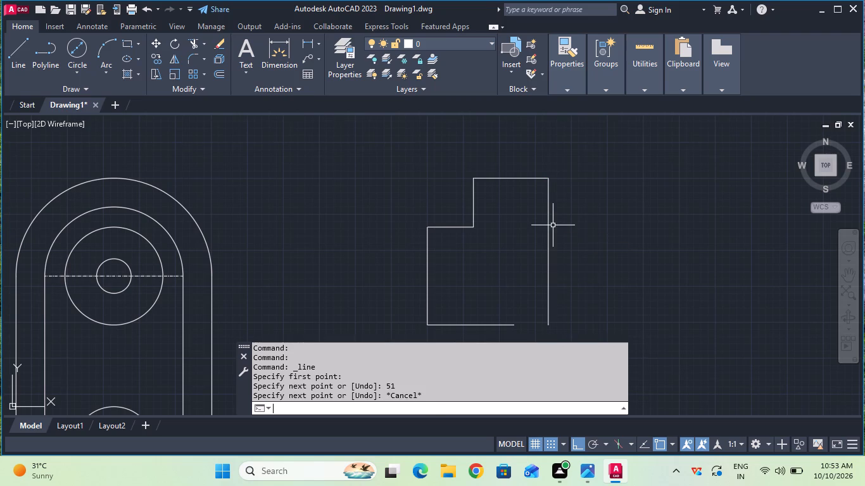
# Draw a horizontal projection line from the top of the front view's inner arc to the side view's upper short vertical edge.
pyautogui.scroll(-2, 553, 225)
pyautogui.moveTo(553, 226); pyautogui.dragTo(553, 225, button='middle')
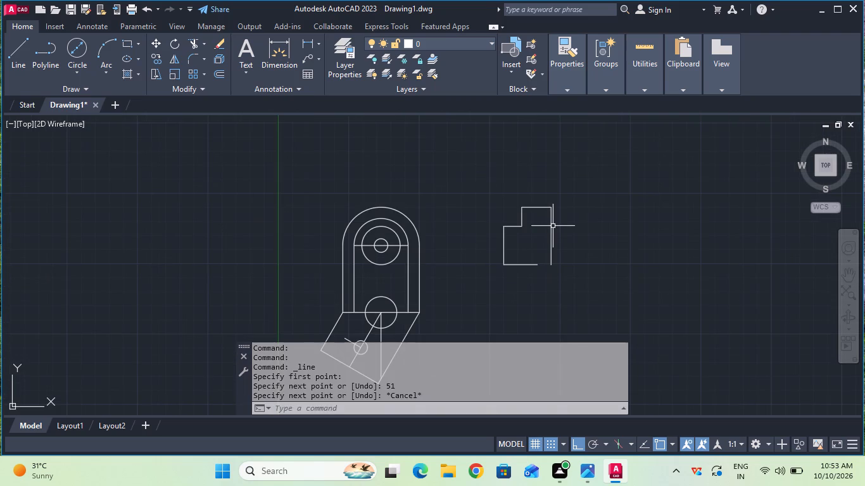
pyautogui.moveTo(553, 225); pyautogui.dragTo(538, 183, button='middle')
pyautogui.scroll(2, 538, 183)
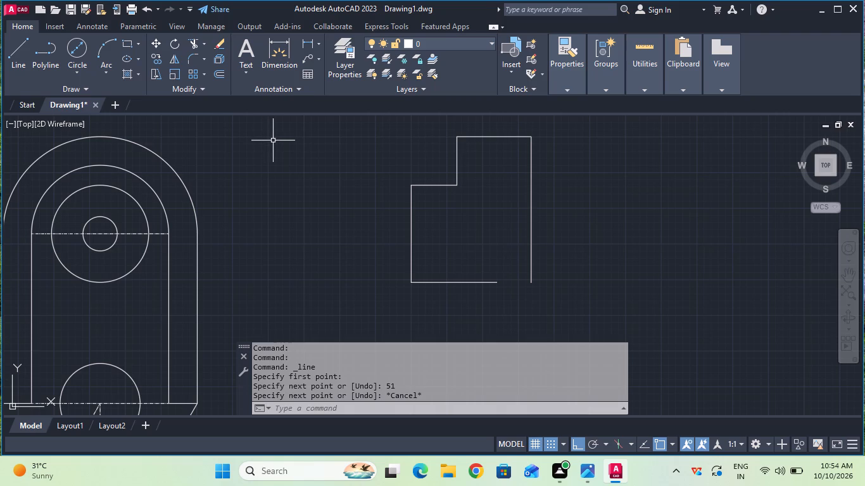
pyautogui.click(25, 67)
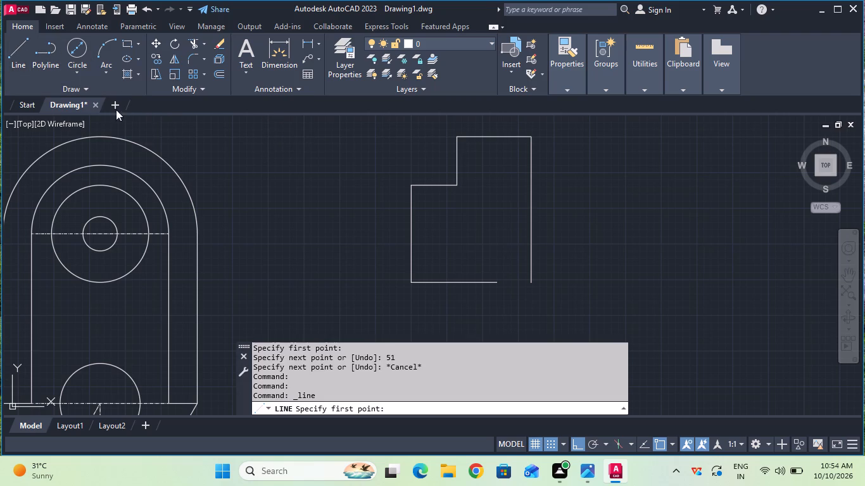
pyautogui.click(100, 163)
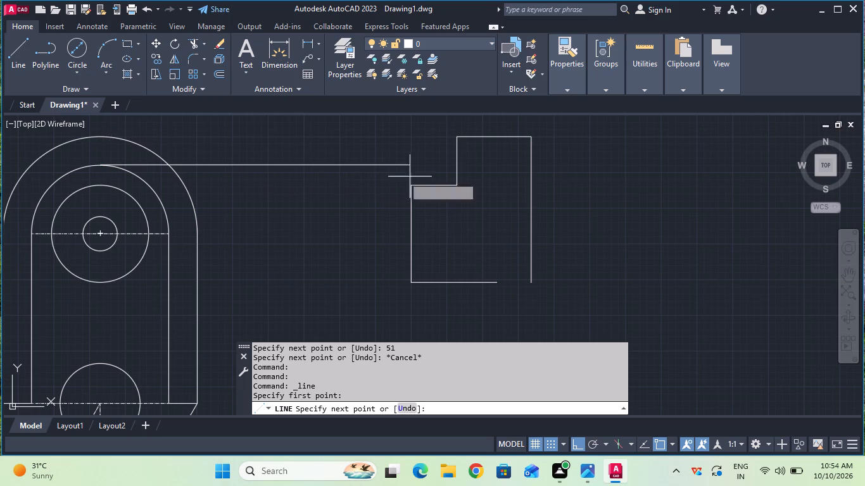
pyautogui.click(460, 169)
pyautogui.press('Escape')
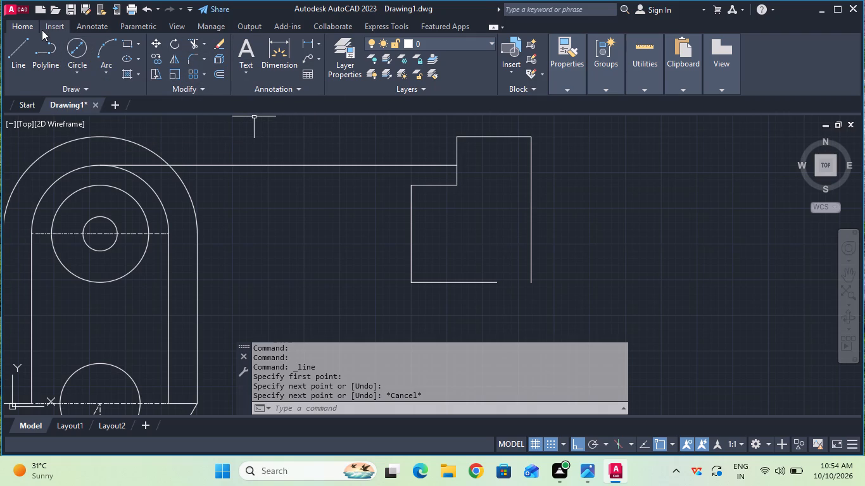
# Draw a 14 mm horizontal line rightward into the side view from the end of the projection line.
pyautogui.click(27, 41)
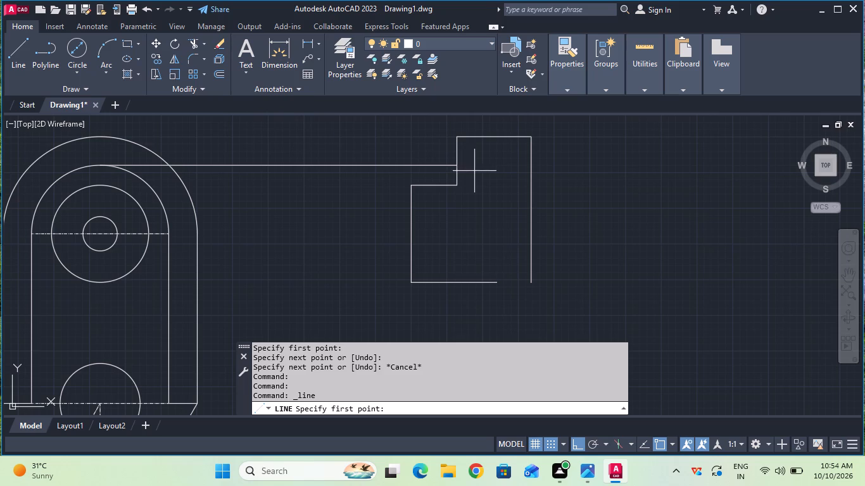
pyautogui.click(459, 165)
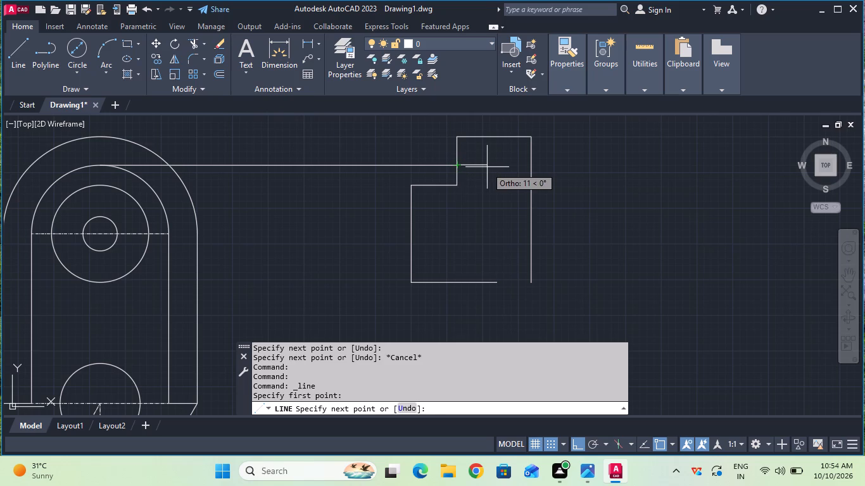
pyautogui.write('14')
pyautogui.press('Return')
pyautogui.press('Escape')
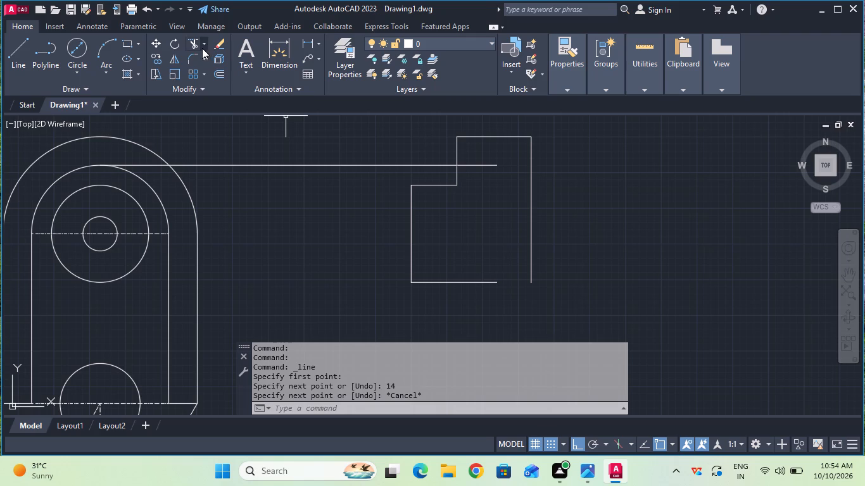
# Erase the projection line between the inner arc and the side view.
pyautogui.click(219, 41)
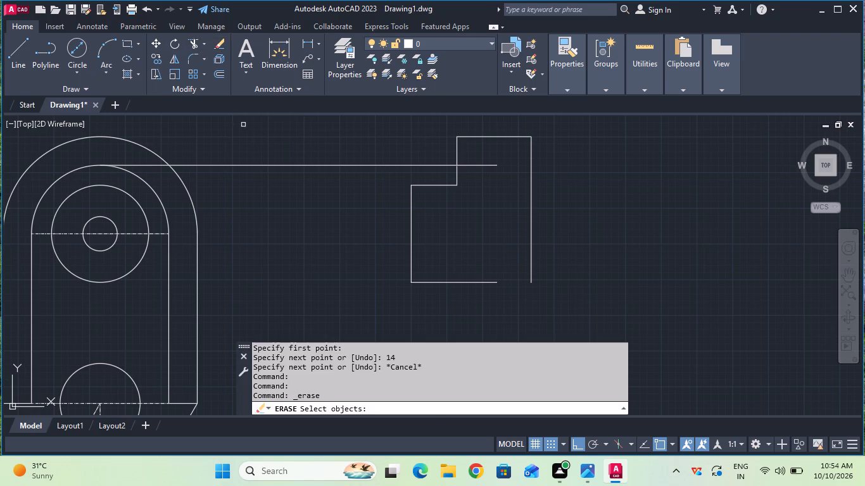
pyautogui.click(258, 165)
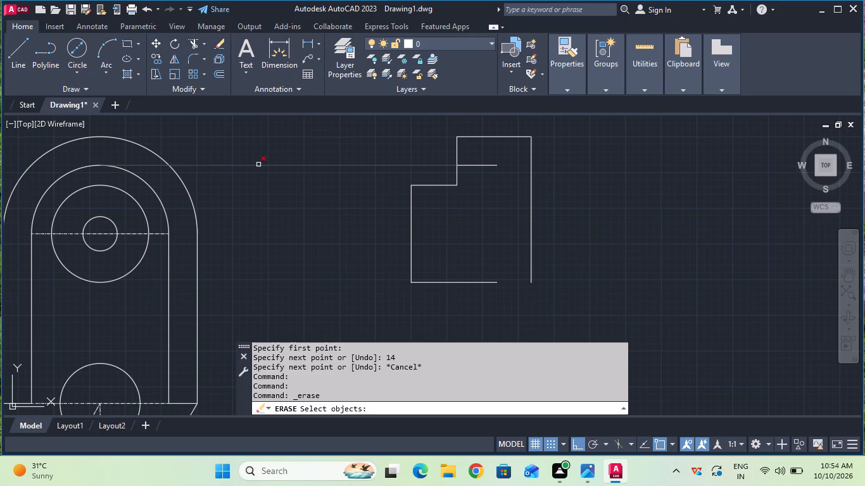
pyautogui.press('Return')
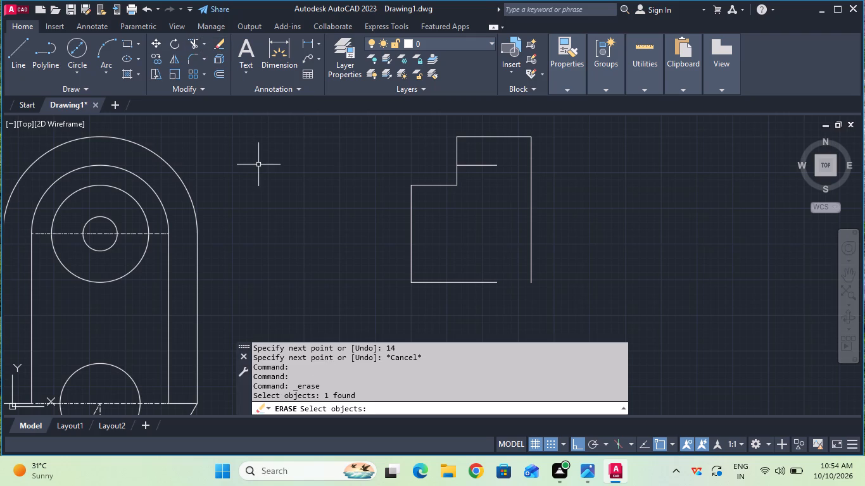
# Measure the vertical distance from the 14 mm line's left end to the step corner below with a linear dimension.
pyautogui.click(11, 61)
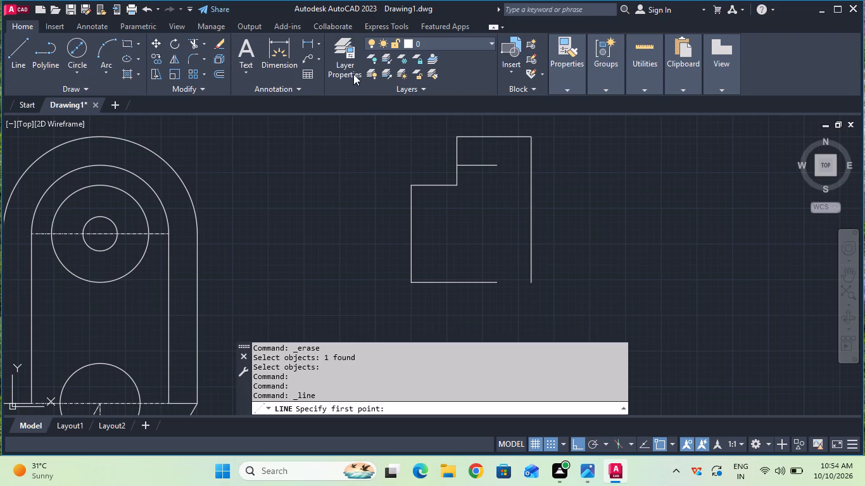
pyautogui.click(312, 44)
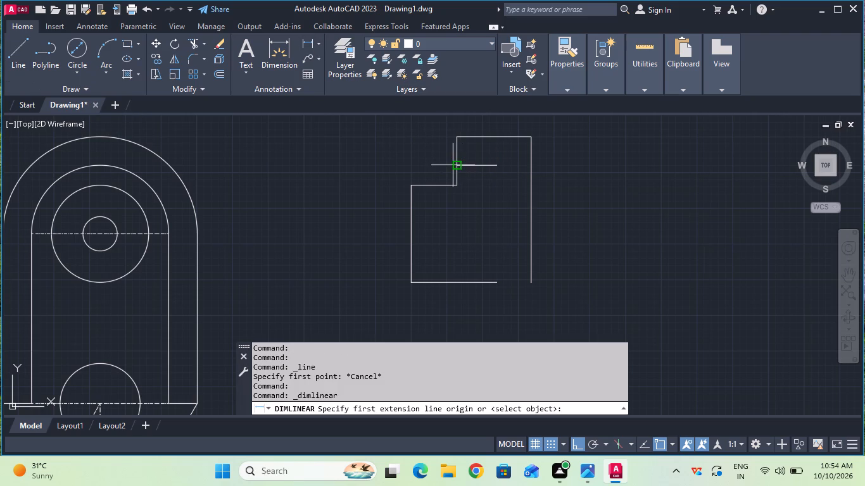
pyautogui.click(452, 166)
pyautogui.click(456, 184)
pyautogui.press('Escape')
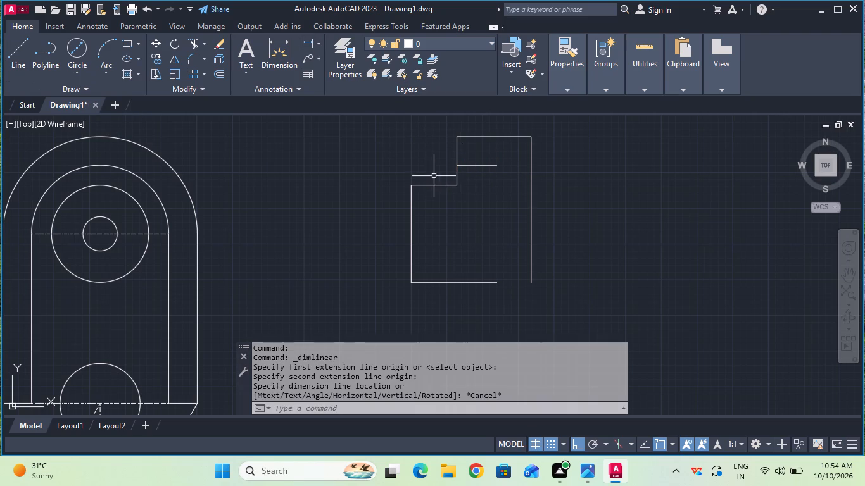
# From the right end of the 14 mm line, draw a line 7 mm down and continue it left to the step corner.
pyautogui.click(27, 61)
pyautogui.click(501, 166)
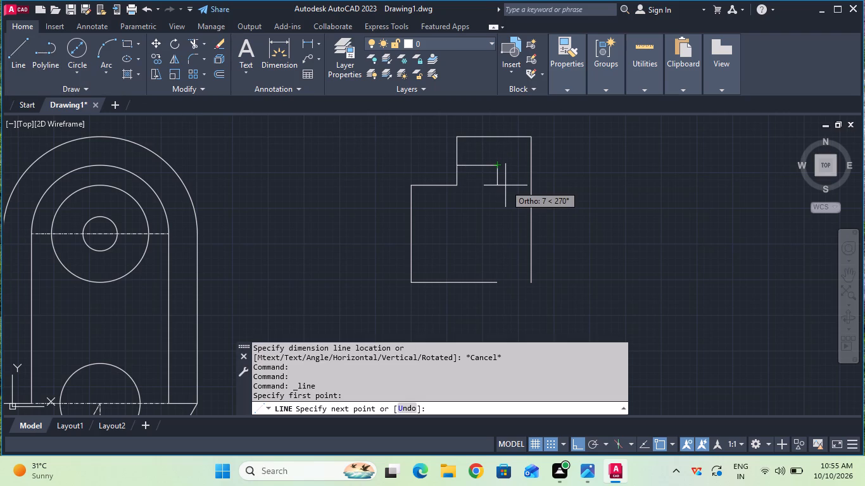
pyautogui.press('7')
pyautogui.press('Return')
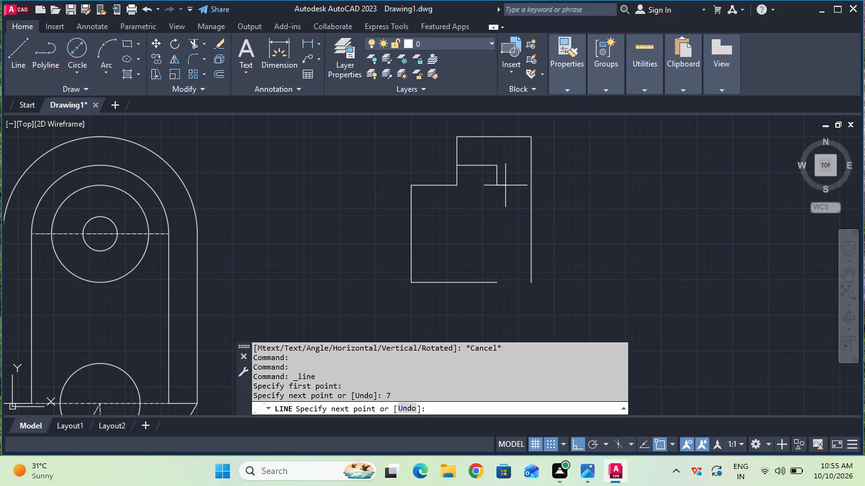
pyautogui.click(462, 185)
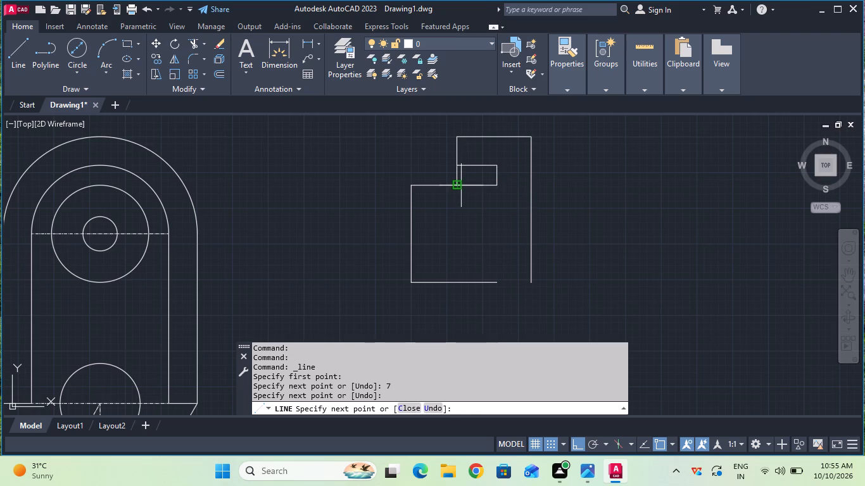
pyautogui.press('Escape')
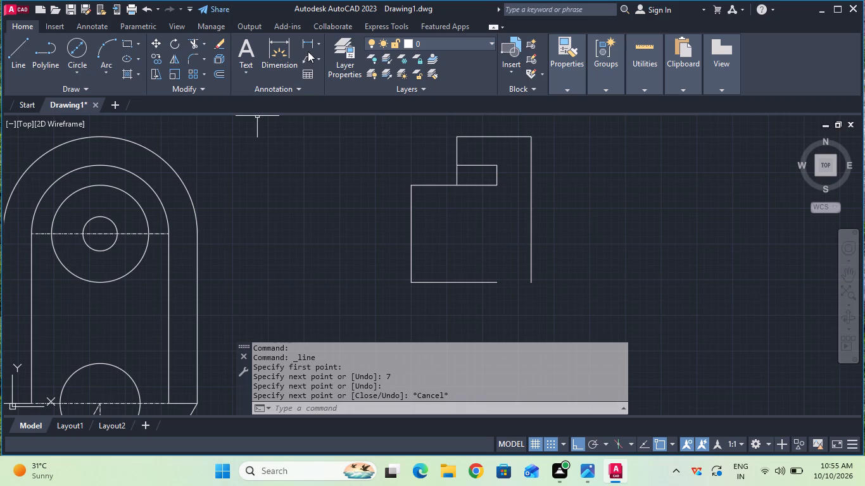
# Draw a horizontal projection line from the top of the small upper circle to the side view's left edge.
pyautogui.click(18, 49)
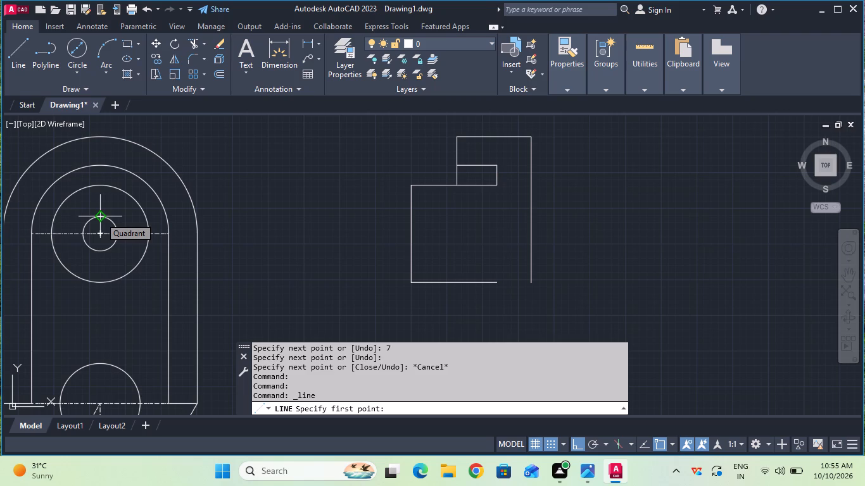
pyautogui.click(100, 217)
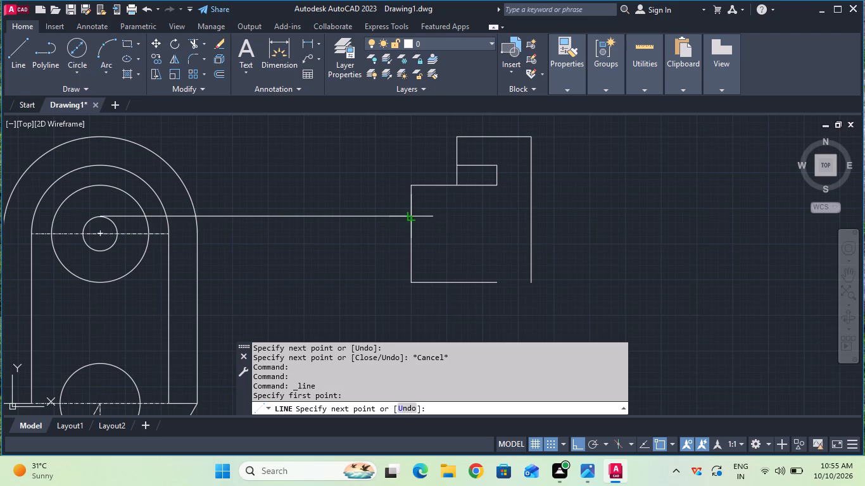
pyautogui.click(408, 219)
pyautogui.press('Escape')
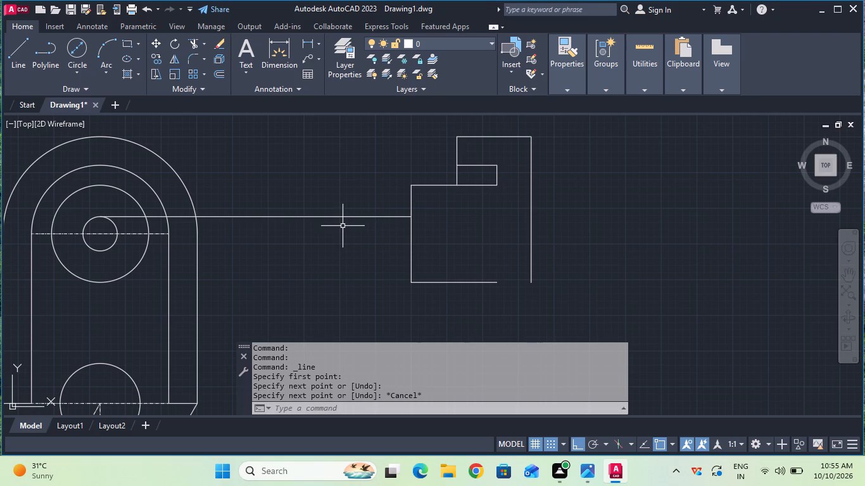
# Draw a horizontal line across the side view from the projection line's end to the right vertical edge.
pyautogui.click(18, 66)
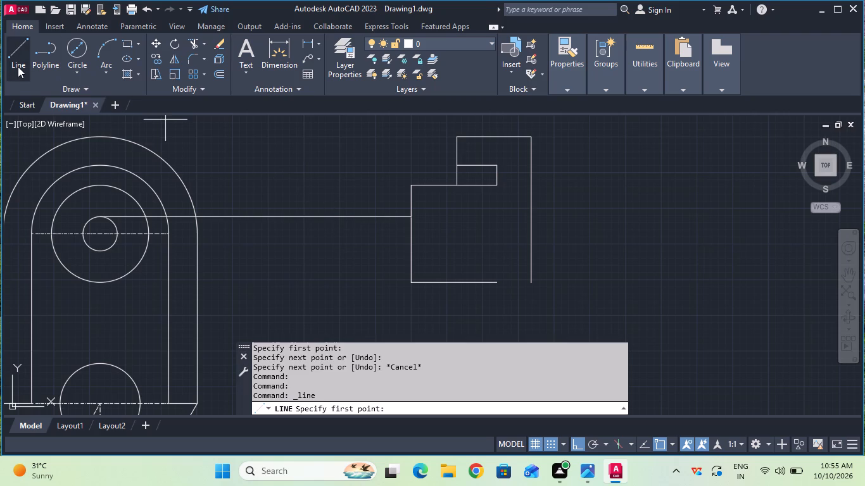
pyautogui.click(412, 215)
pyautogui.click(532, 218)
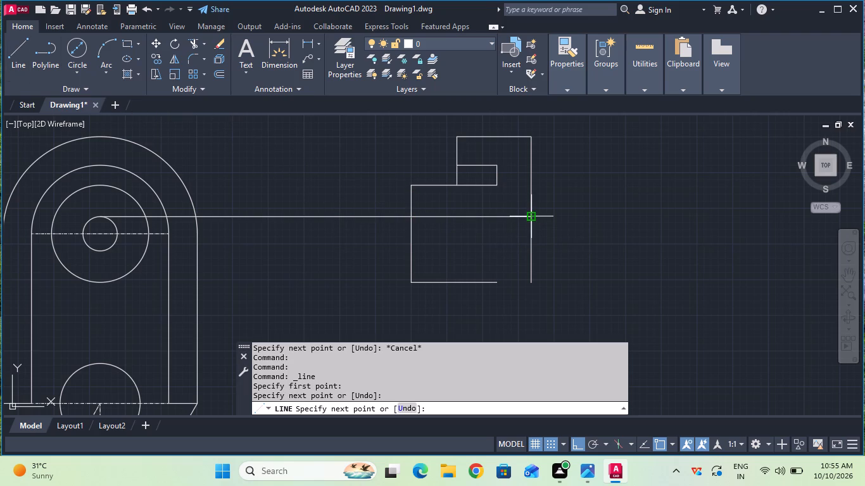
pyautogui.press('Escape')
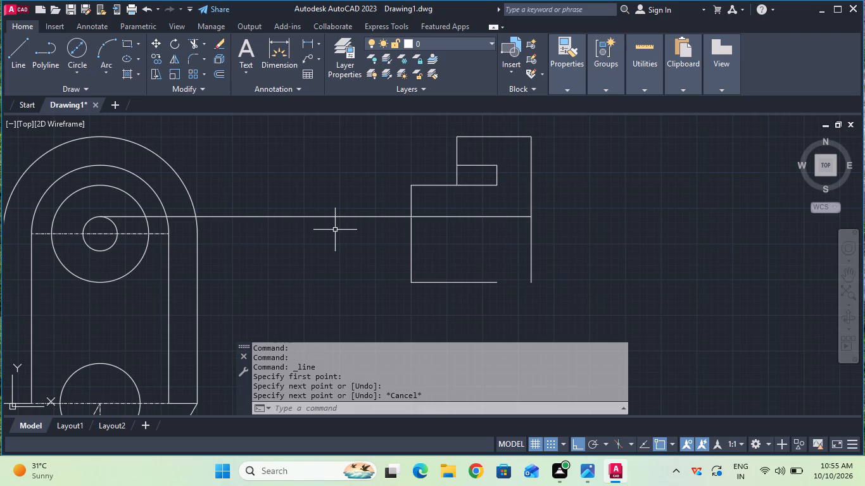
# Erase the horizontal projection line between the small upper circle and the side view.
pyautogui.click(214, 50)
pyautogui.moveTo(305, 205); pyautogui.dragTo(306, 232)
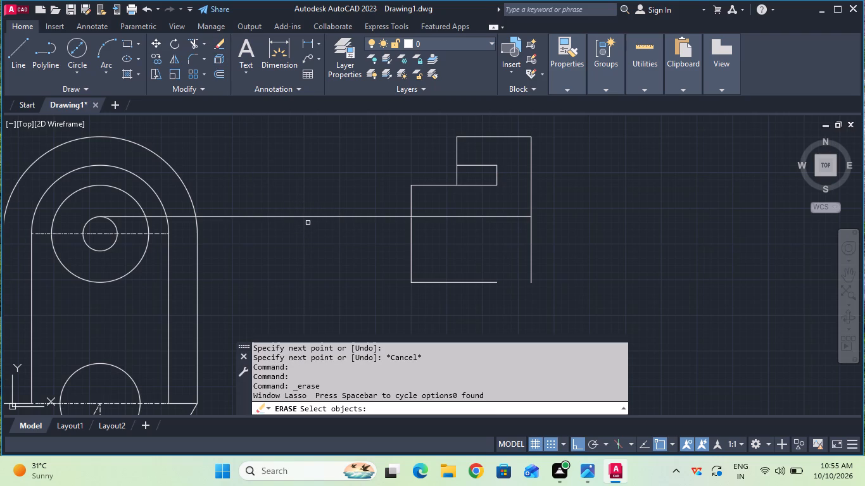
pyautogui.click(308, 217)
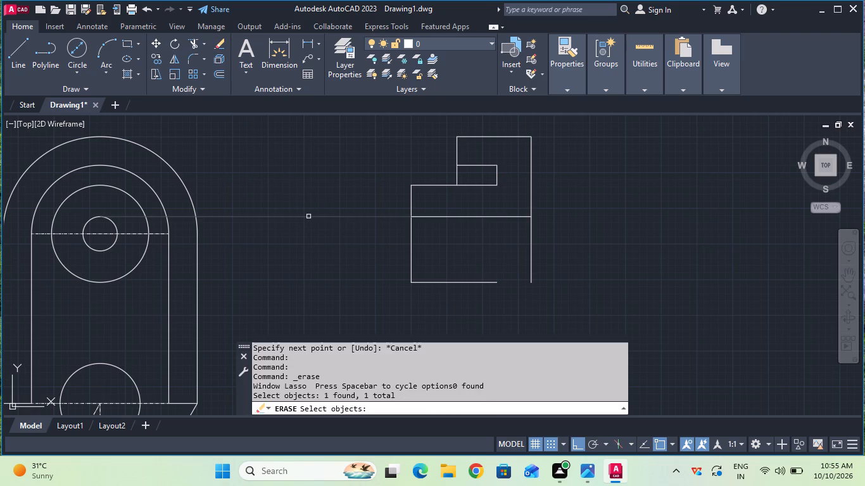
pyautogui.press('Return')
# Offset the horizontal line across the side view 12 mm downward for the hole's lower edge.
pyautogui.click(215, 76)
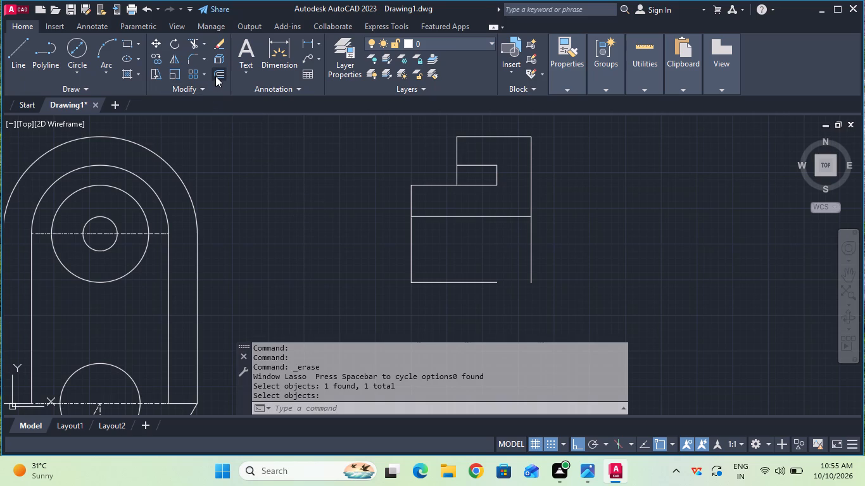
pyautogui.click(475, 219)
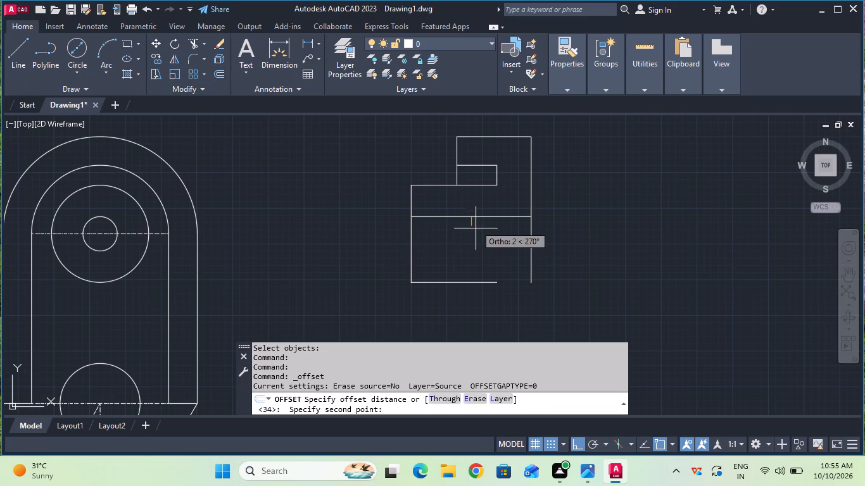
pyautogui.write('12')
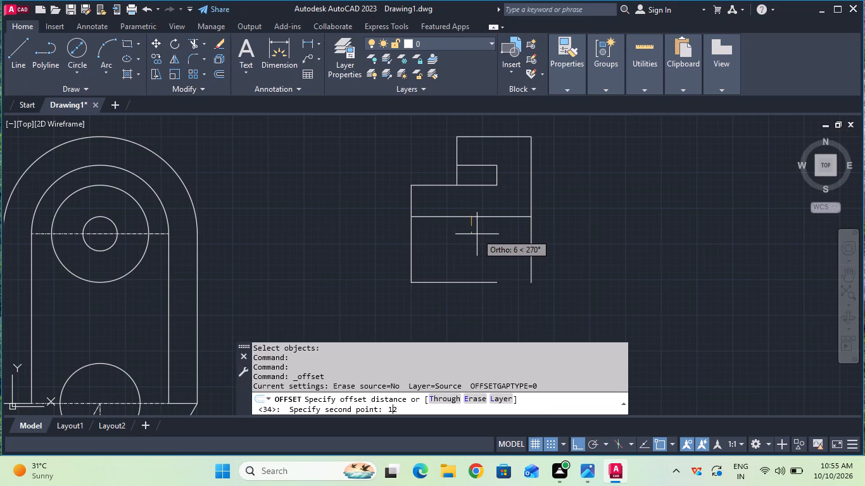
pyautogui.press('Return')
pyautogui.click(477, 216)
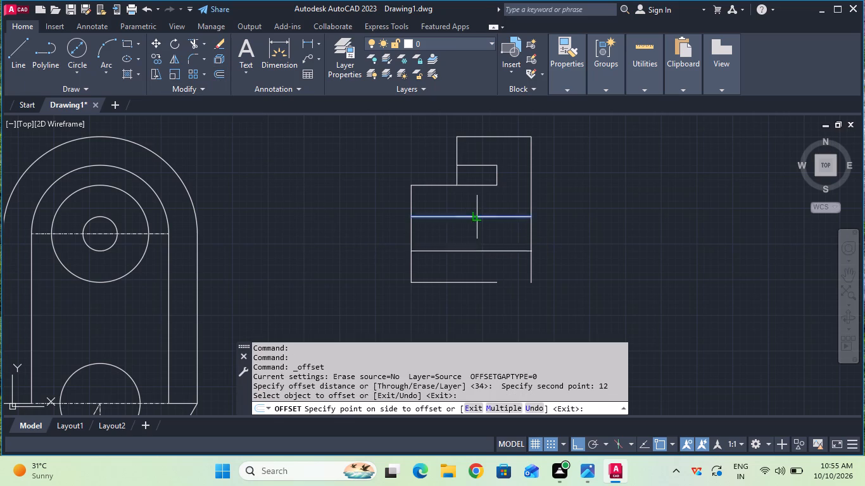
pyautogui.click(477, 230)
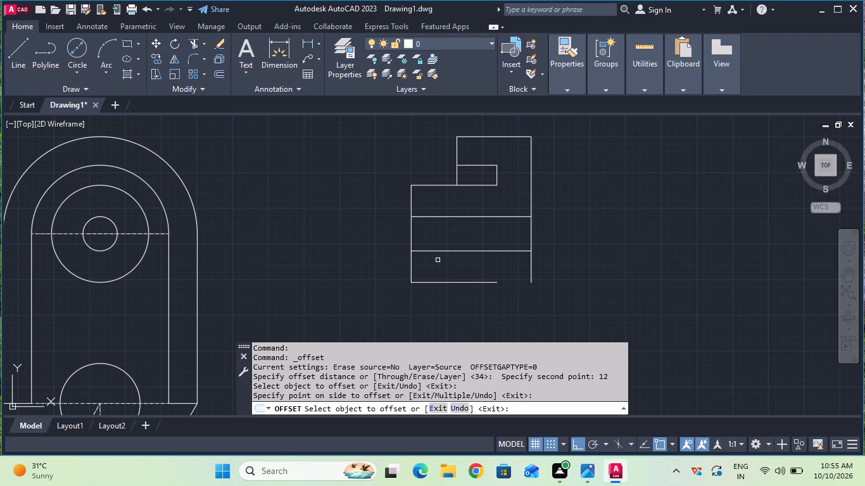
pyautogui.press('Escape')
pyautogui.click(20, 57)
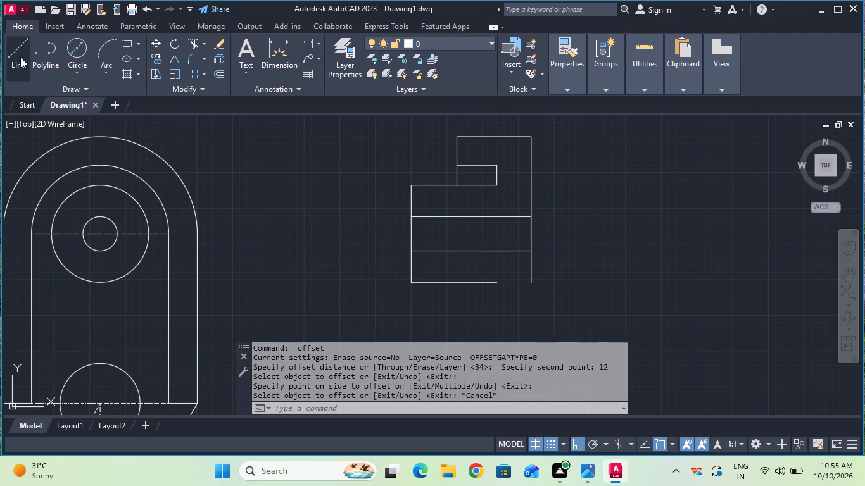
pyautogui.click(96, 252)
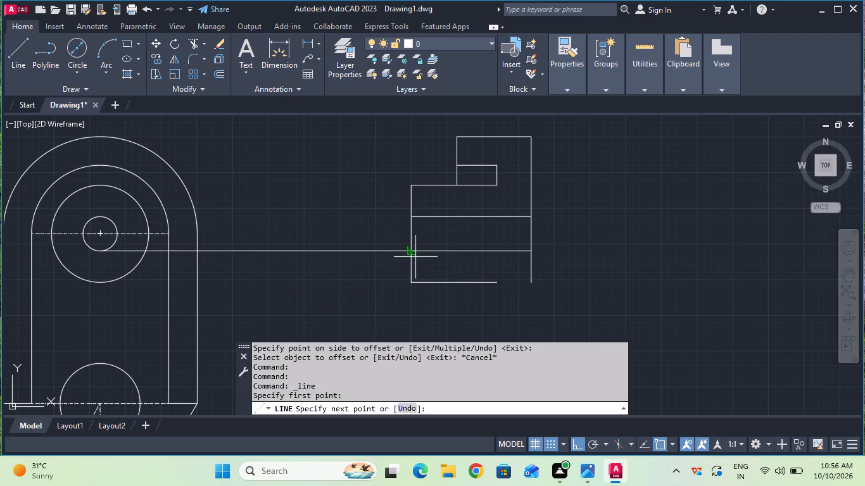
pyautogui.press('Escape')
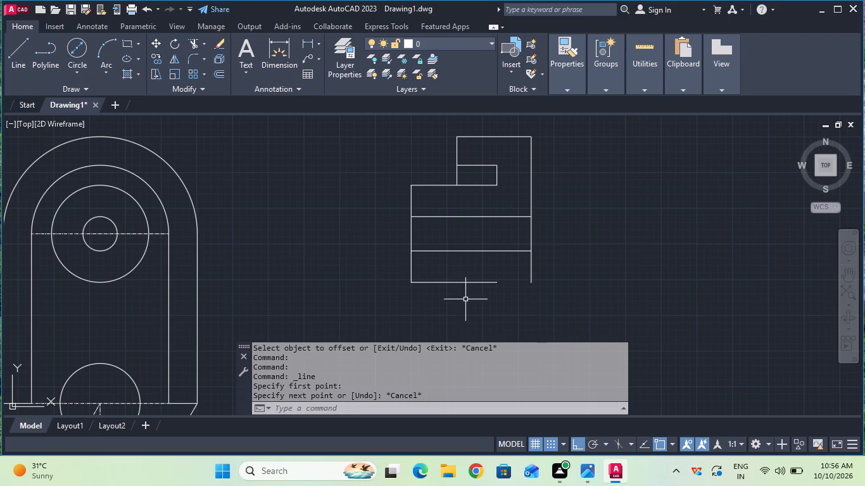
# Draw a horizontal projection line about 140 mm long from the top of the lower circle to below the side view.
pyautogui.moveTo(465, 299); pyautogui.dragTo(446, 232, button='middle')
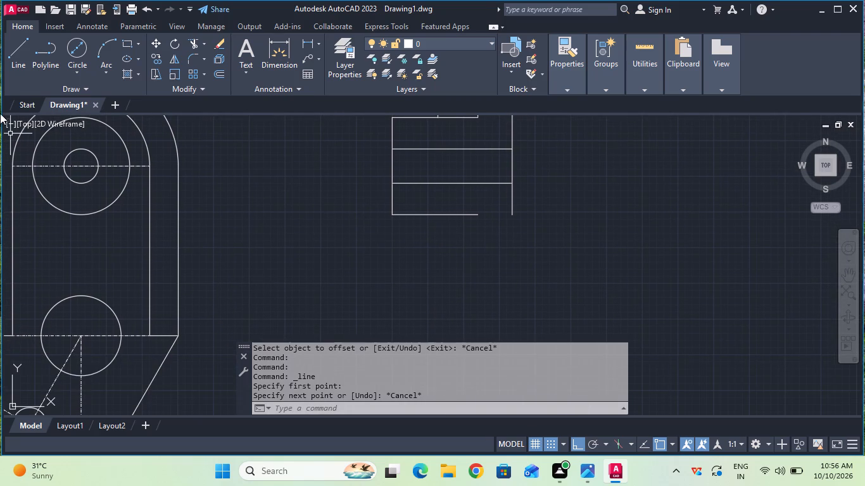
pyautogui.click(13, 61)
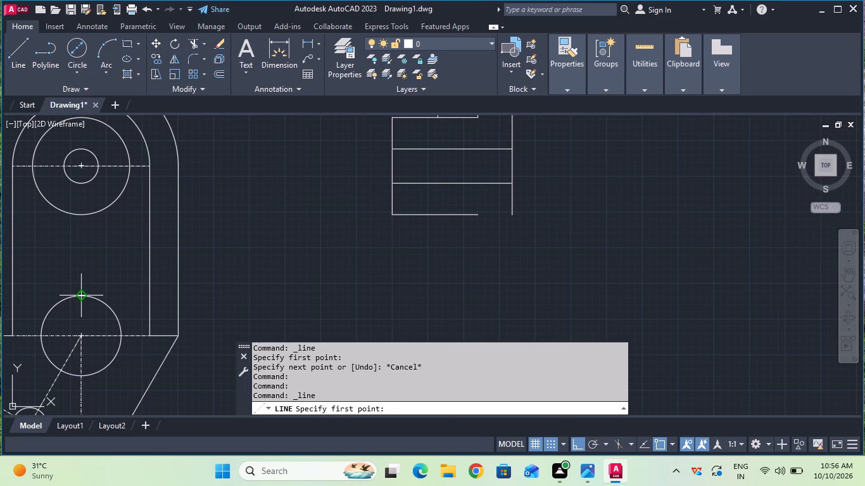
pyautogui.click(79, 292)
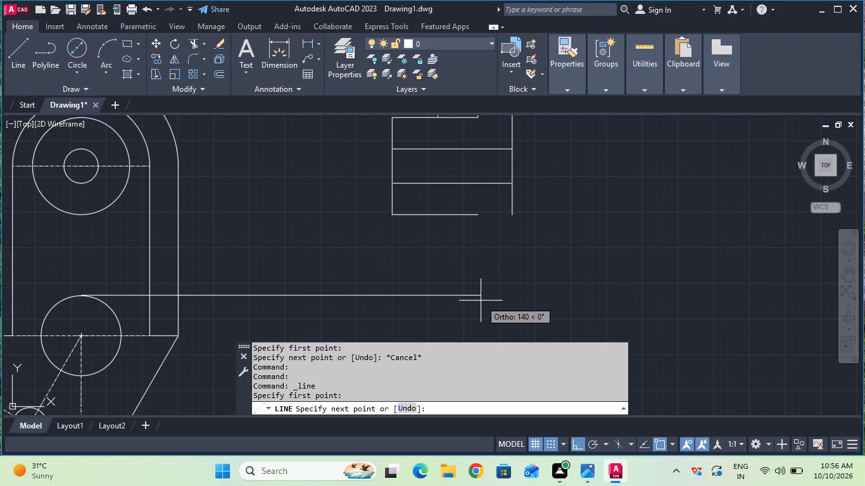
pyautogui.click(481, 301)
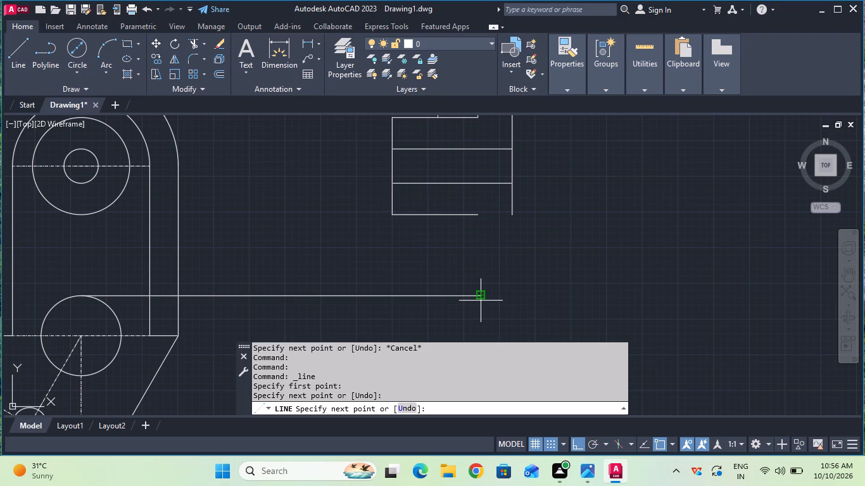
pyautogui.press('Escape')
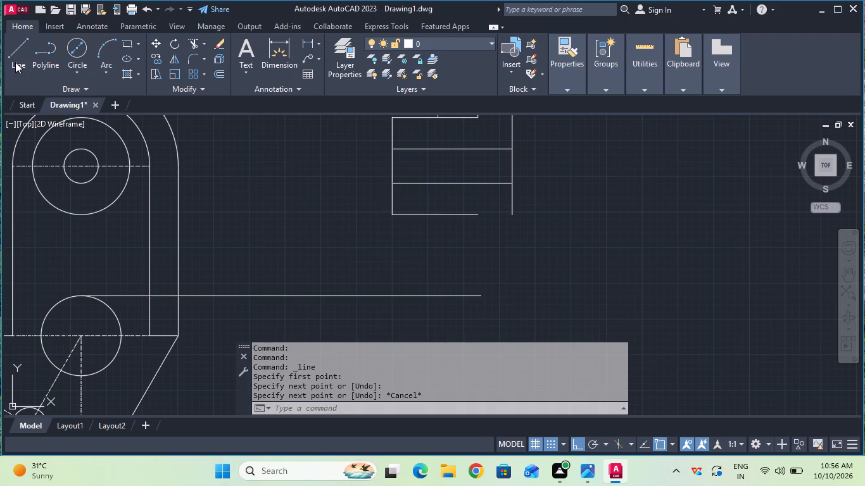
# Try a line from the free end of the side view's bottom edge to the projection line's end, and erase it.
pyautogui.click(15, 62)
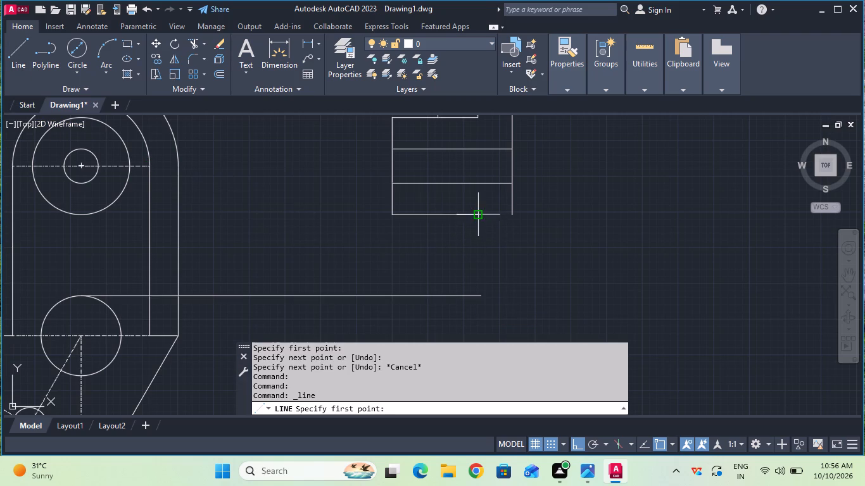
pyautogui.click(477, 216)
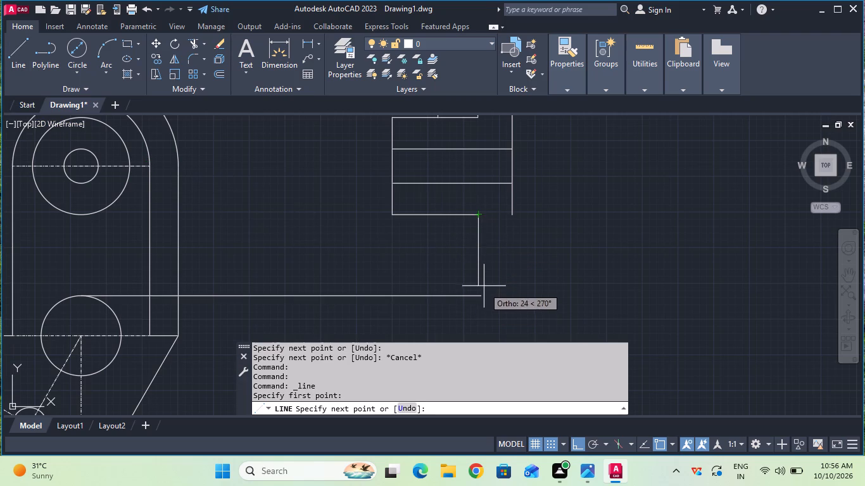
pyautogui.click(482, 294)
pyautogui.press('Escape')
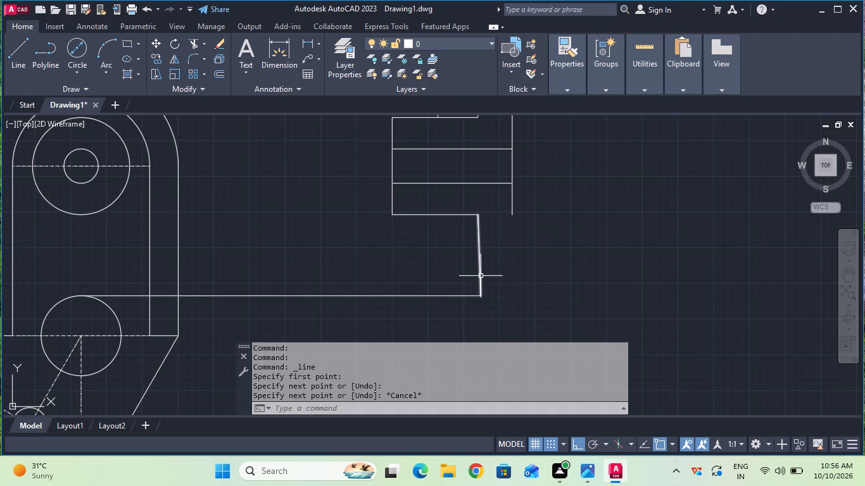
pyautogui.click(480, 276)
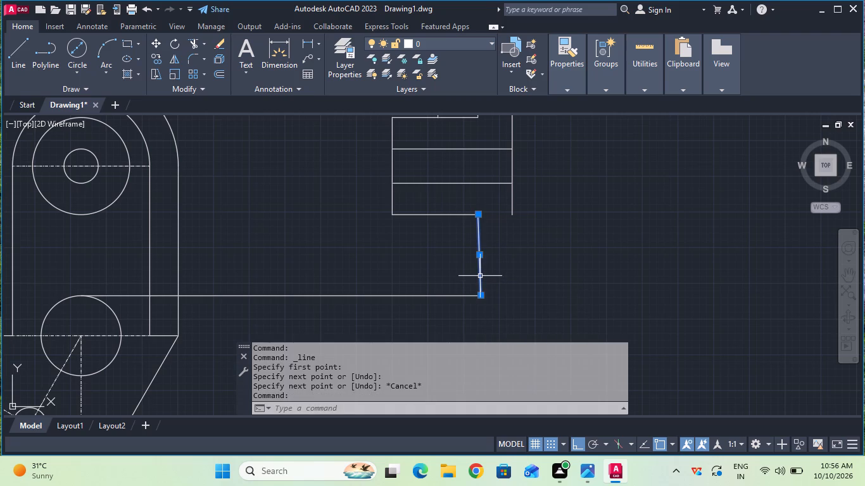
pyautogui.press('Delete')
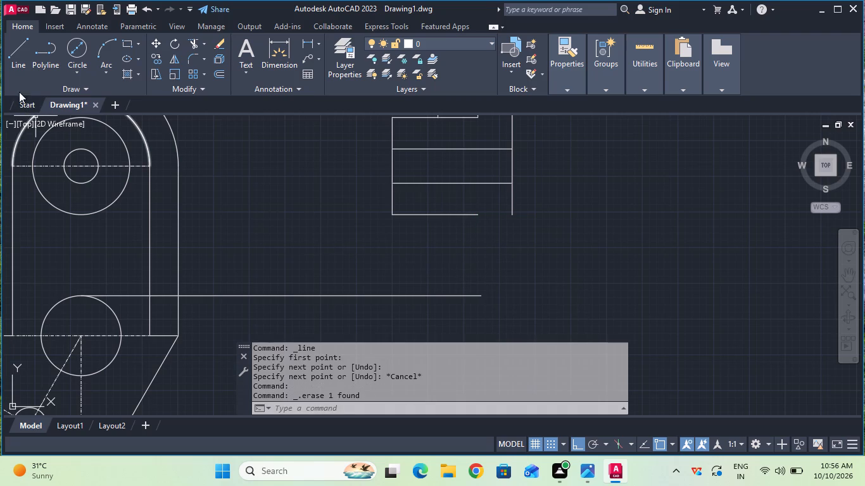
# Draw a line 5 mm down from the free end of the side view's bottom edge and extend it to the projection line.
pyautogui.click(13, 71)
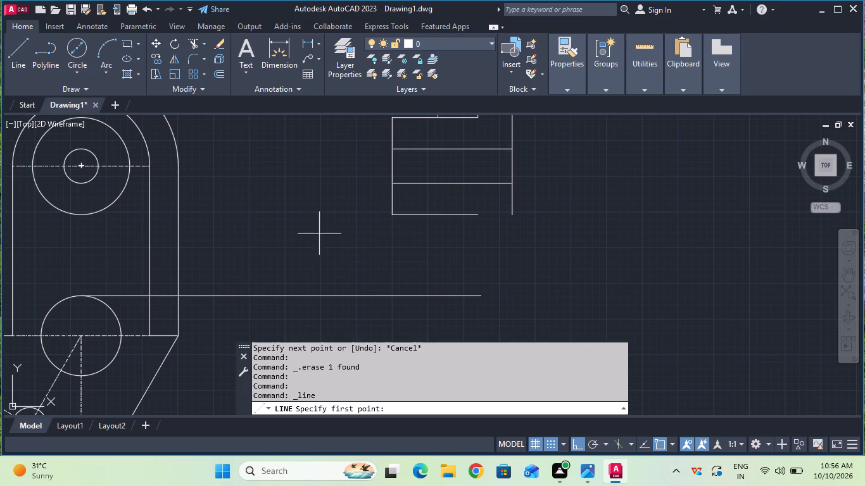
pyautogui.click(477, 219)
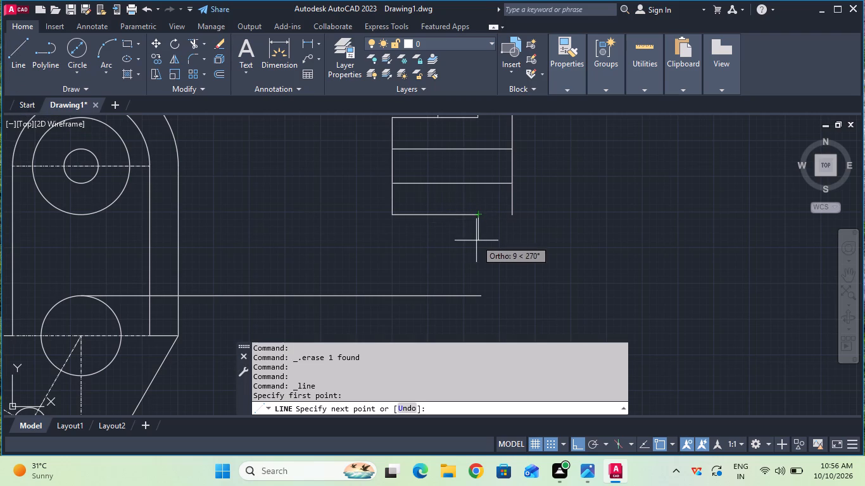
pyautogui.press('5')
pyautogui.press('Return')
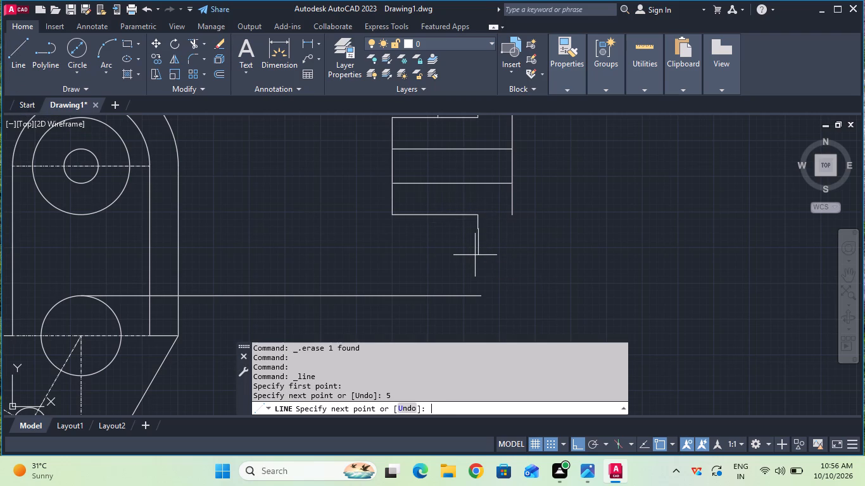
pyautogui.press('Escape')
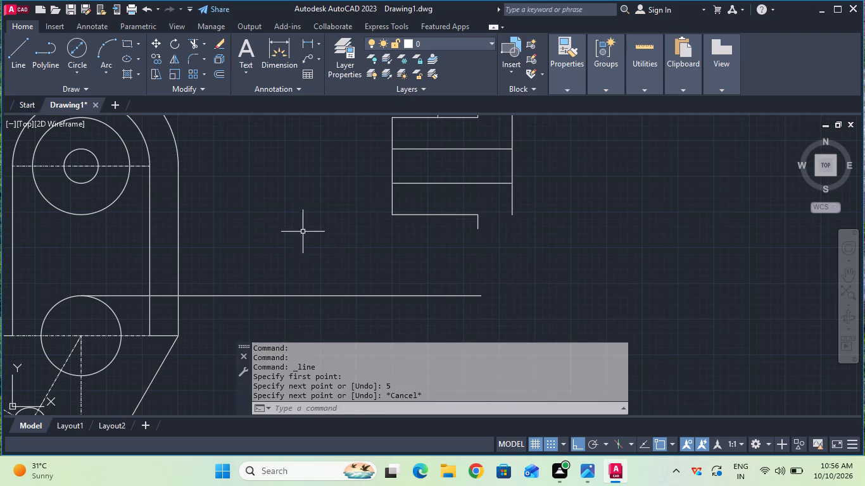
pyautogui.click(208, 44)
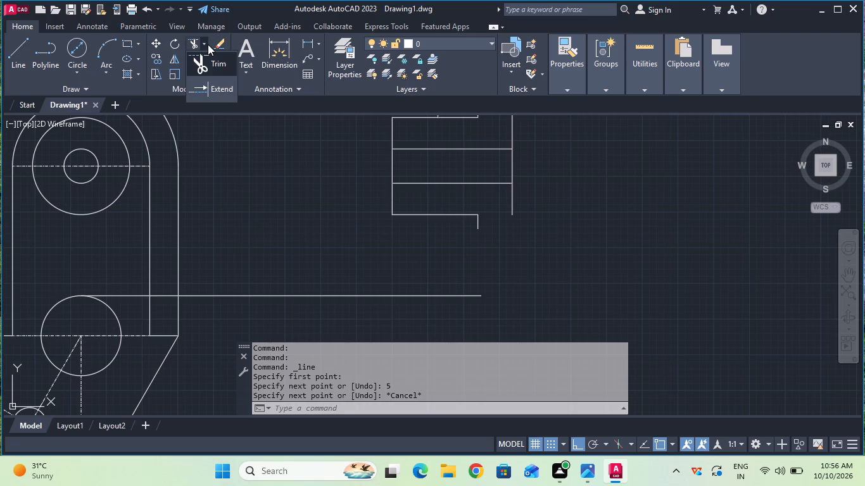
pyautogui.click(217, 78)
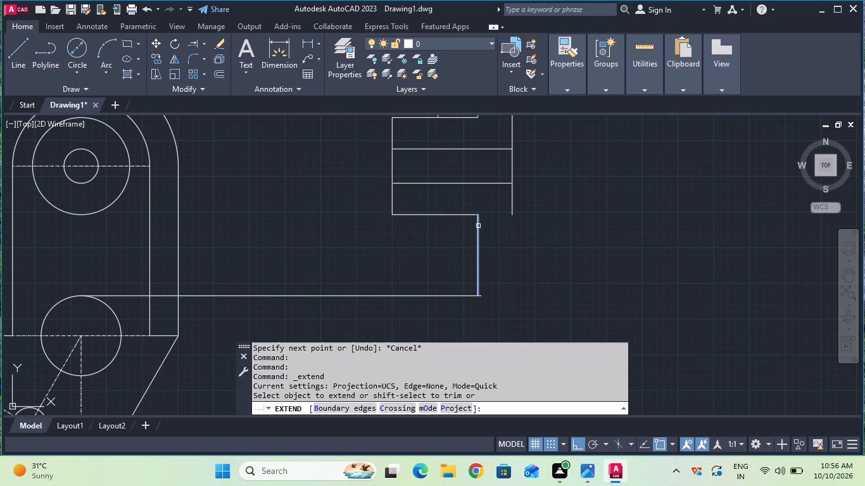
pyautogui.click(478, 226)
pyautogui.press('Escape')
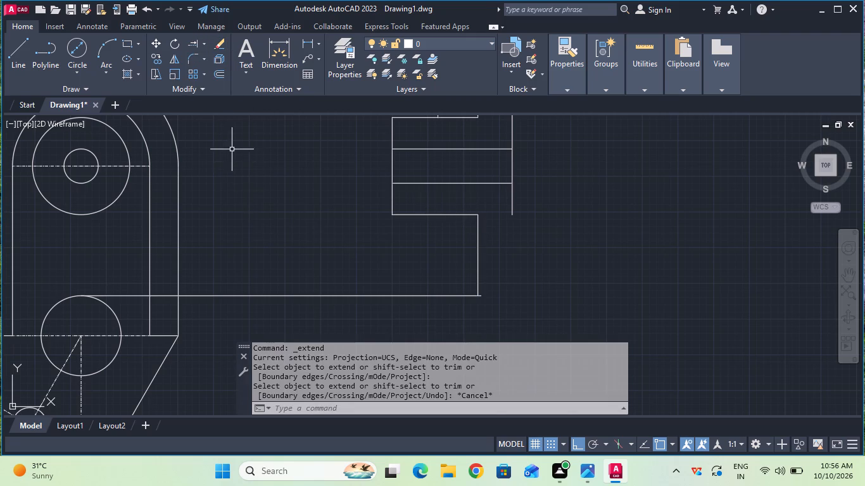
# Erase the horizontal projection line from the lower circle.
pyautogui.click(219, 39)
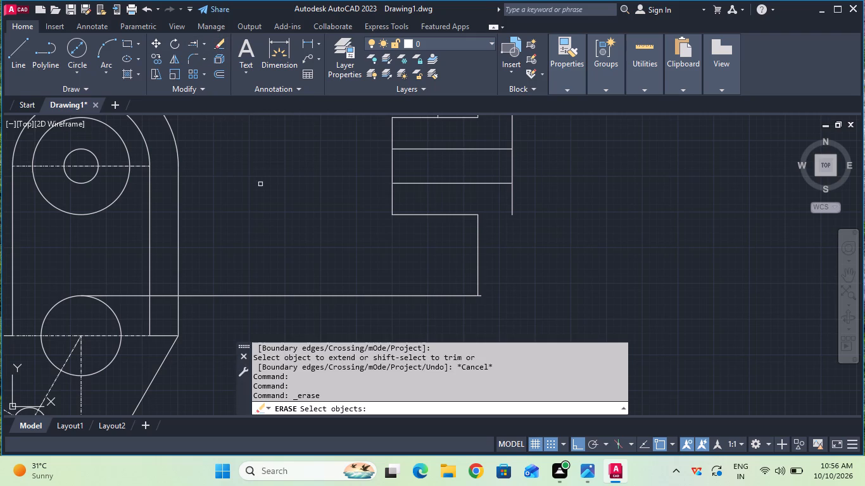
pyautogui.click(282, 294)
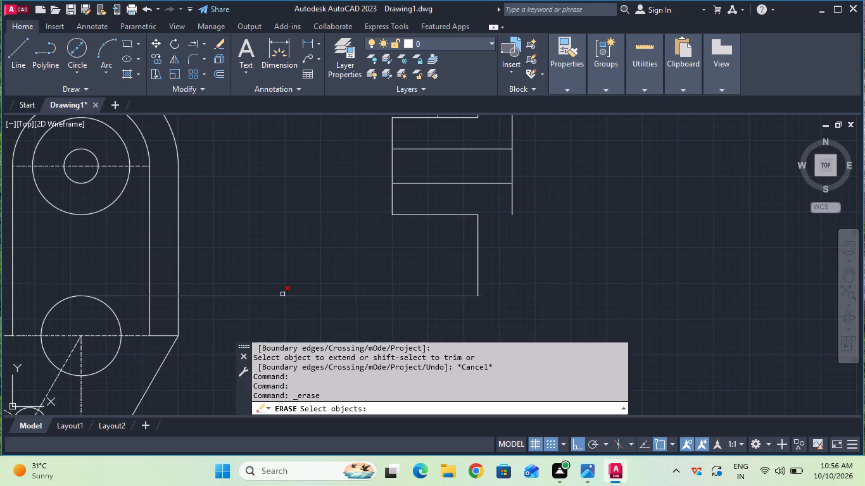
pyautogui.press('Return')
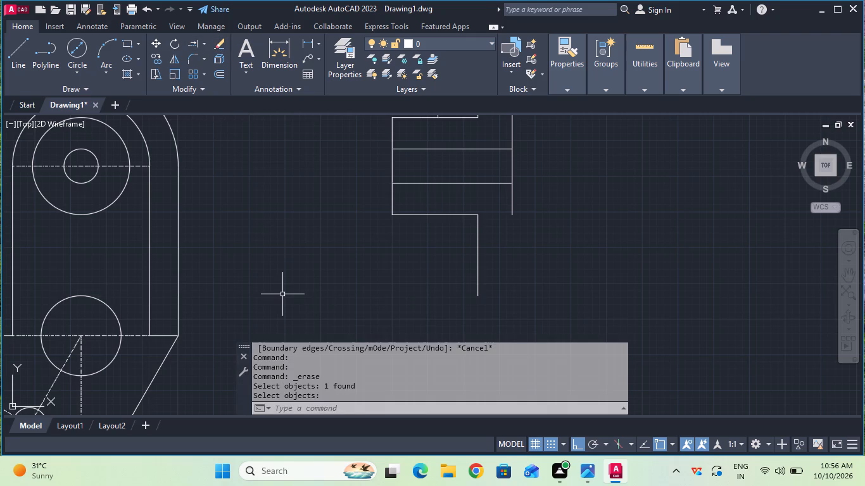
# From the extended vertical line's lower end, draw a line 12 mm right and continue it up to the right vertical edge's lower end.
pyautogui.click(13, 64)
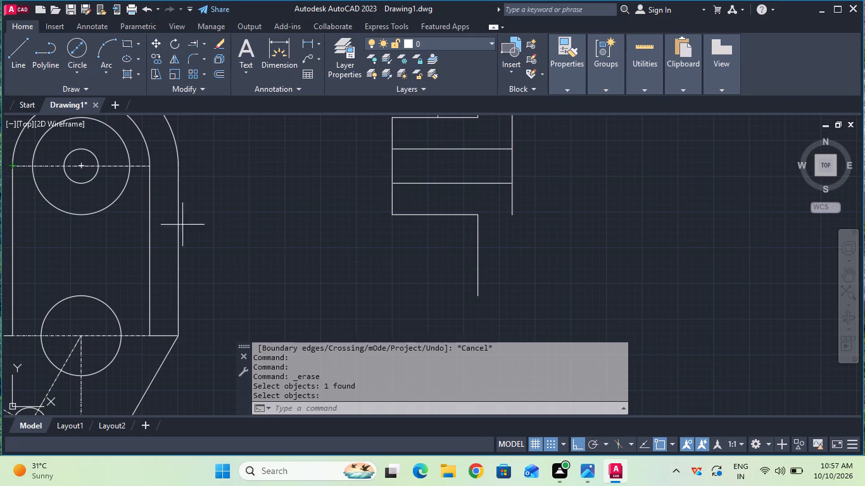
pyautogui.click(481, 295)
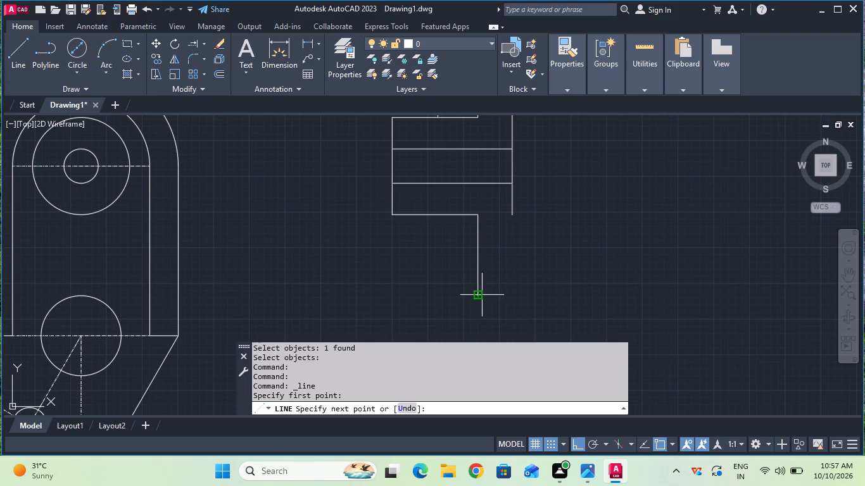
pyautogui.write('12')
pyautogui.press('Return')
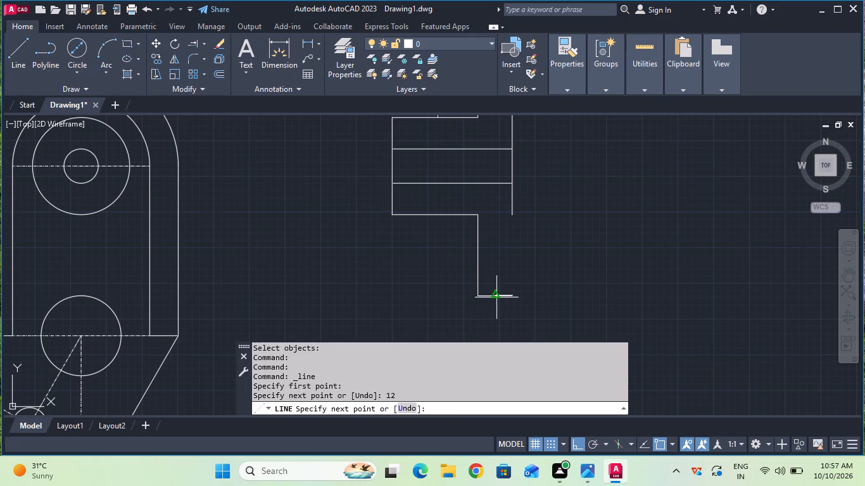
pyautogui.click(513, 215)
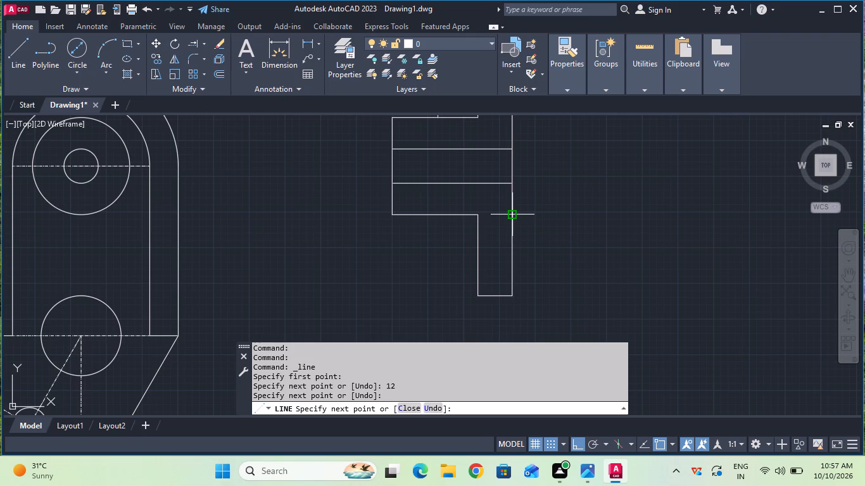
# Draw lines from the side view's lower-left corner 28 mm down, 12 mm right and 28 mm back up.
pyautogui.press('Escape')
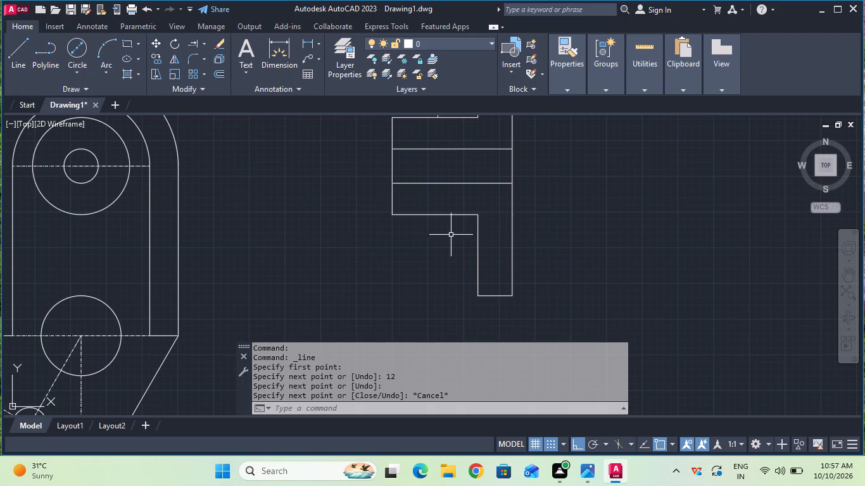
pyautogui.click(23, 67)
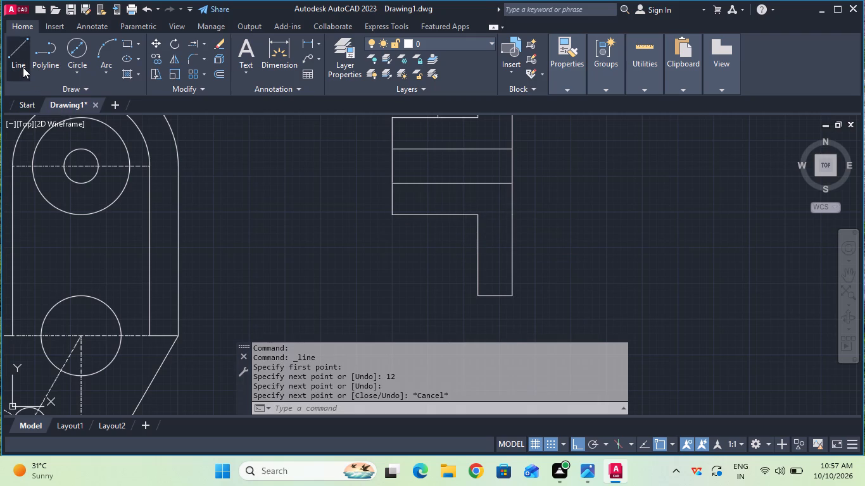
pyautogui.moveTo(375, 239); pyautogui.dragTo(308, 115, button='middle')
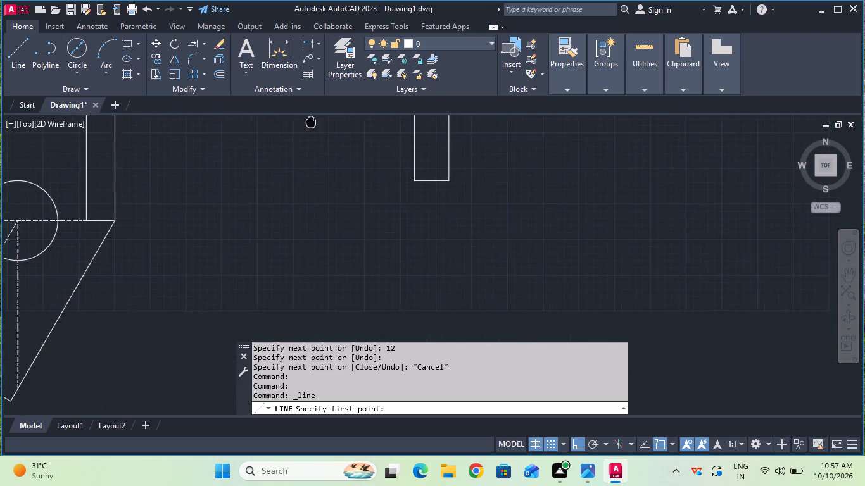
pyautogui.moveTo(308, 115); pyautogui.dragTo(308, 135, button='middle')
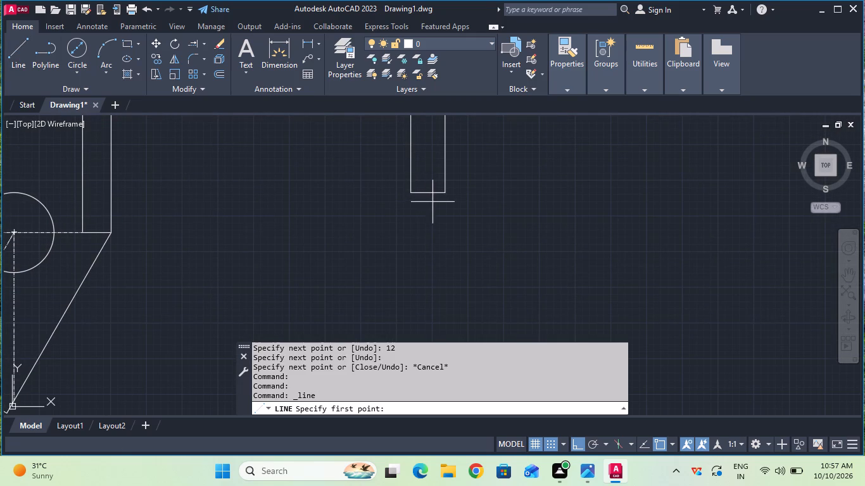
pyautogui.click(410, 194)
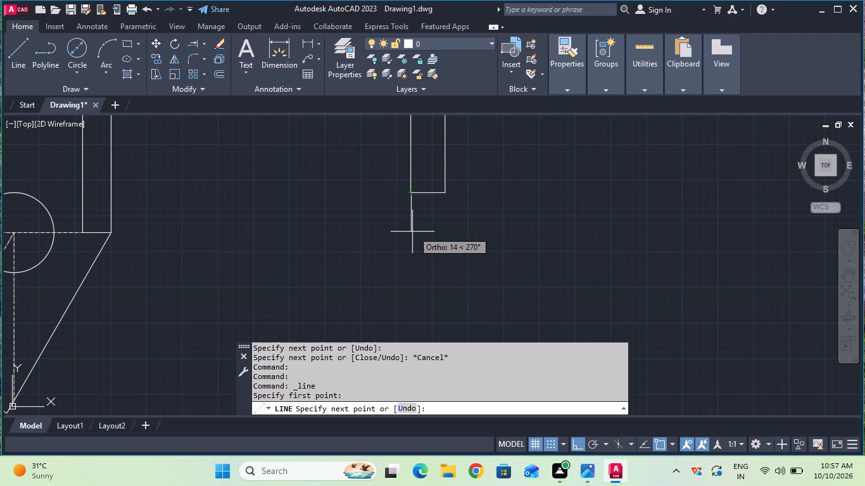
pyautogui.press('2')
pyautogui.press('8')
pyautogui.press('Return')
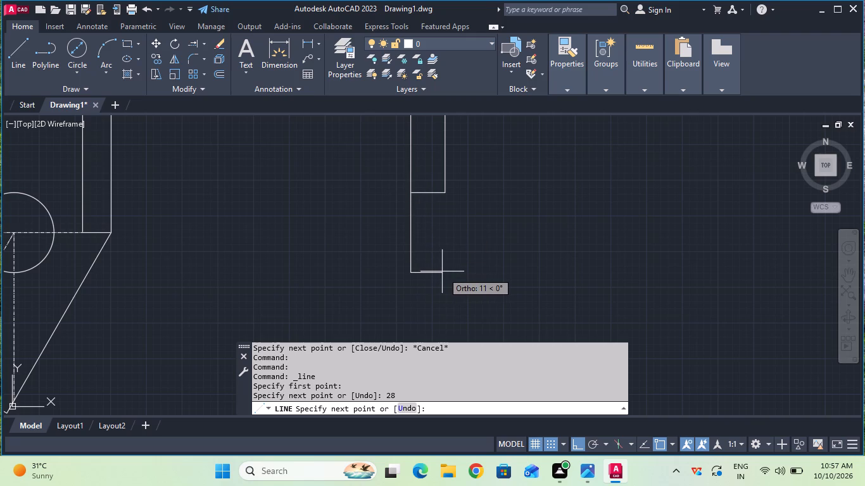
pyautogui.write('12')
pyautogui.press('Return')
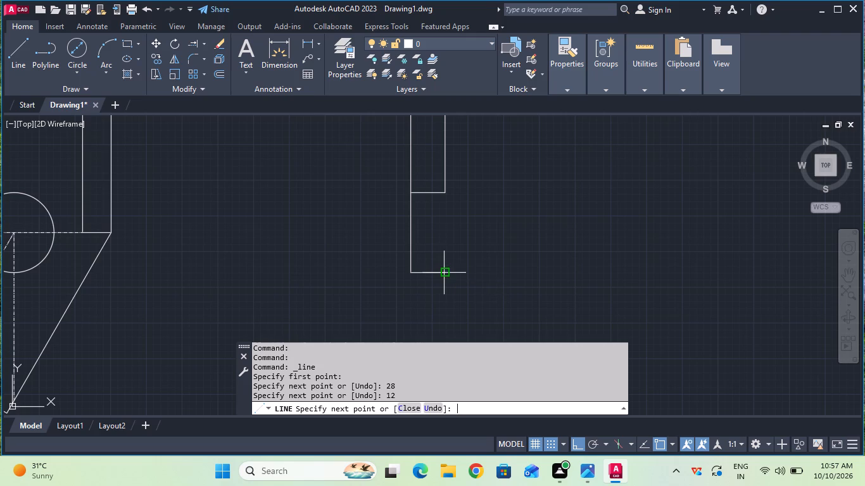
pyautogui.write('28')
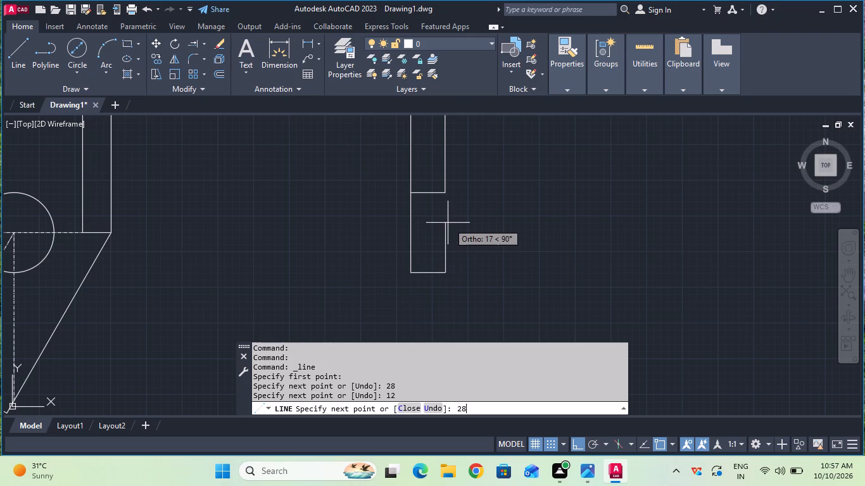
pyautogui.press('Return')
pyautogui.press('Escape')
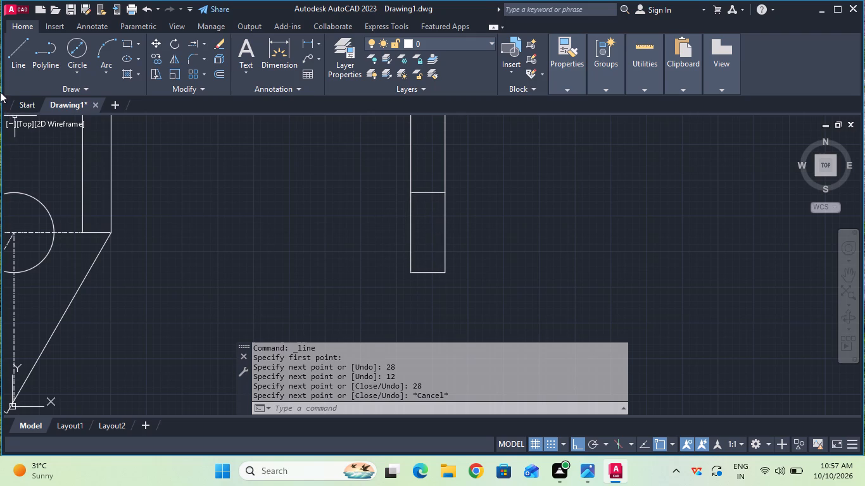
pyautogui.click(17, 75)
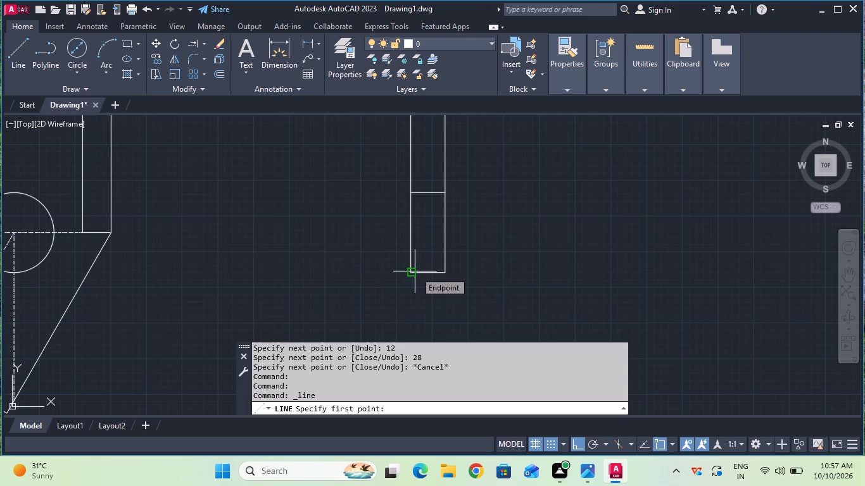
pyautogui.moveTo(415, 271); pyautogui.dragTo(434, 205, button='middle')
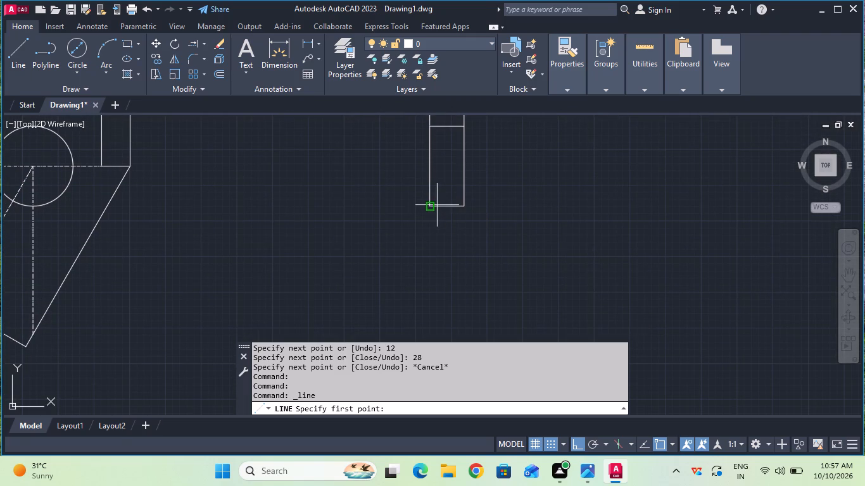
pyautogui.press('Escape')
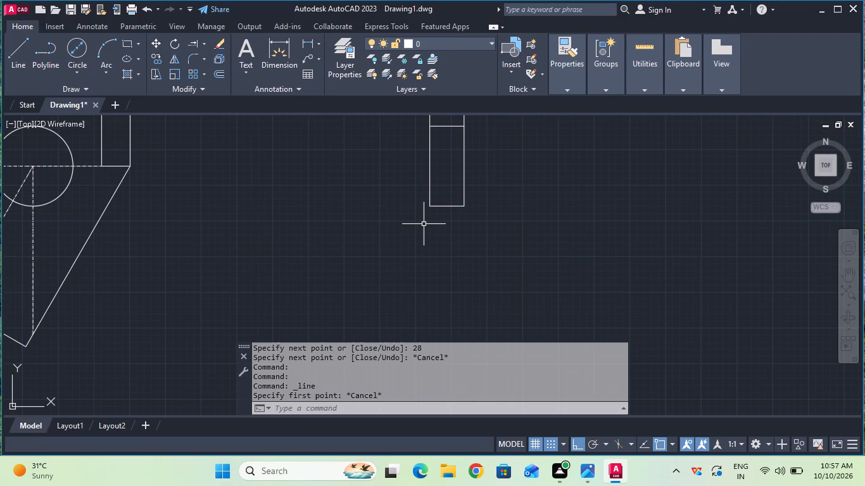
# Draw a horizontal projection line about 153 mm long from the small circle's upper crossing with the arm centreline to below the side view's left edge.
pyautogui.scroll(-1, 424, 225)
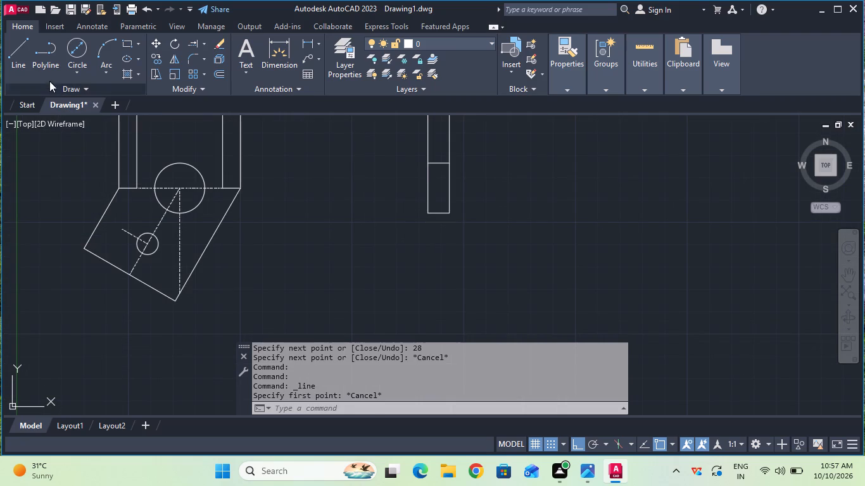
pyautogui.click(25, 63)
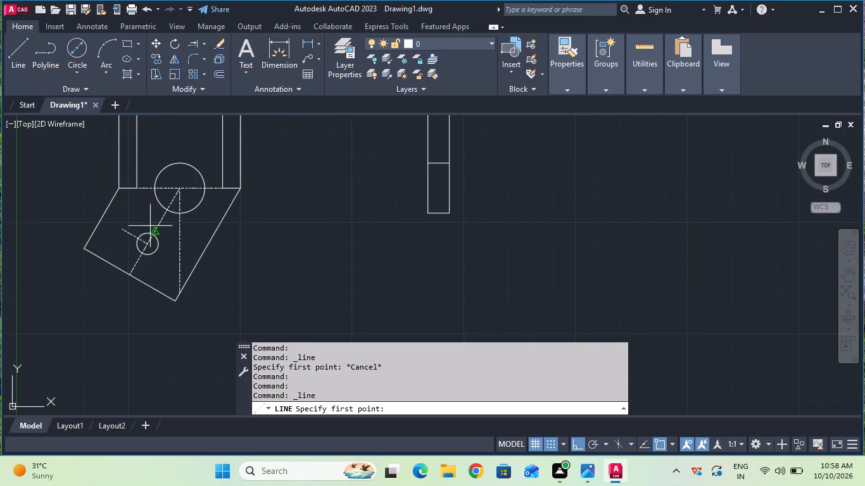
pyautogui.click(151, 237)
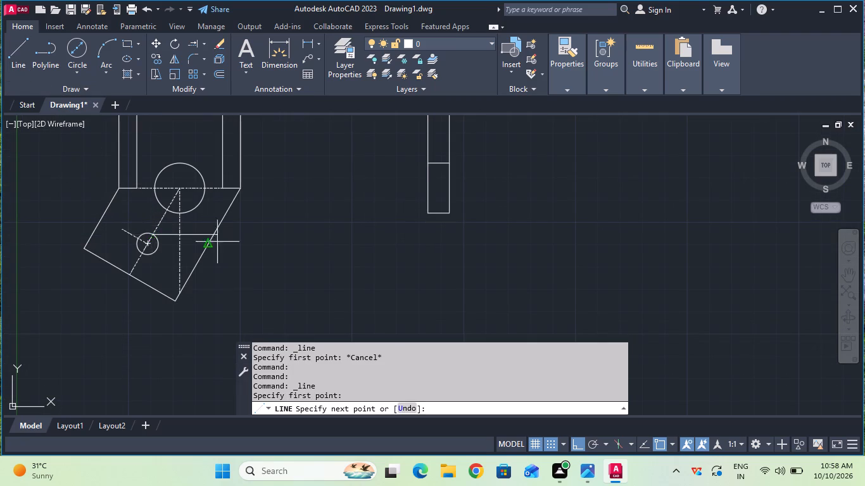
pyautogui.click(429, 233)
pyautogui.press('Escape')
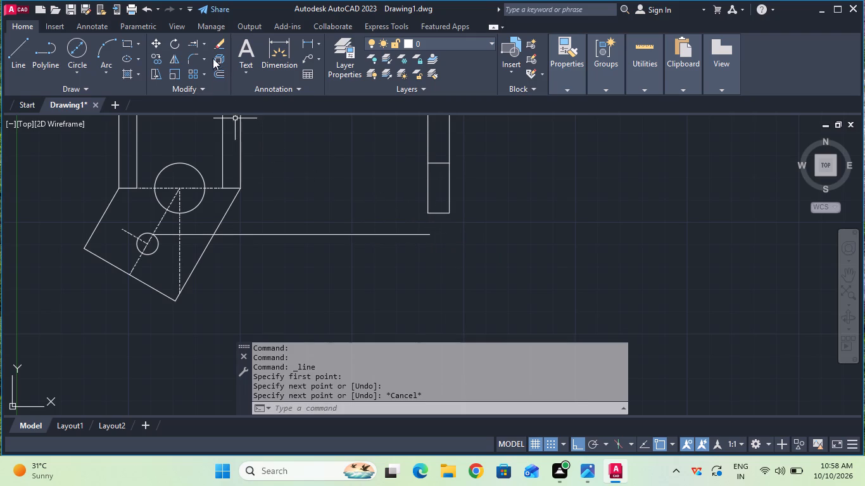
# Extend the side view's left vertical edge down to the small circle's projection line.
pyautogui.click(197, 44)
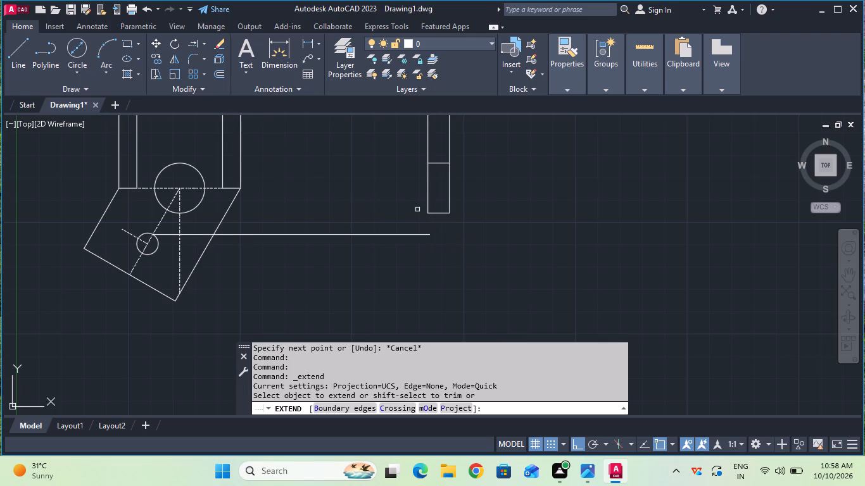
pyautogui.click(428, 202)
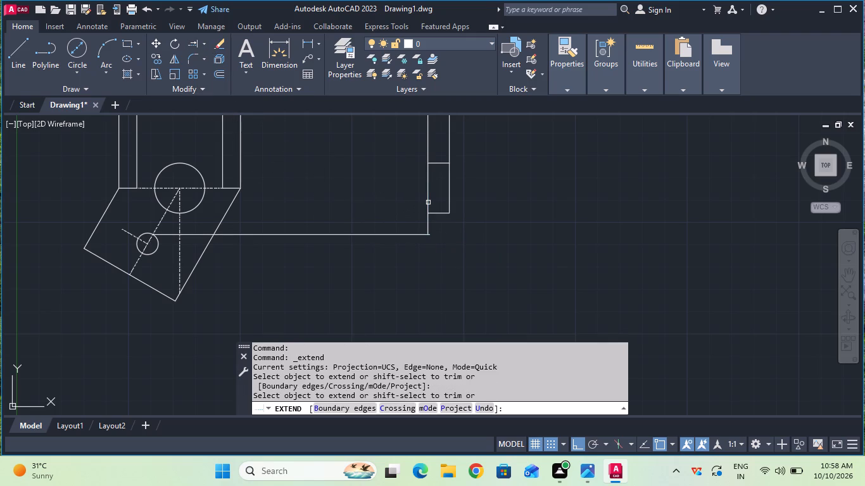
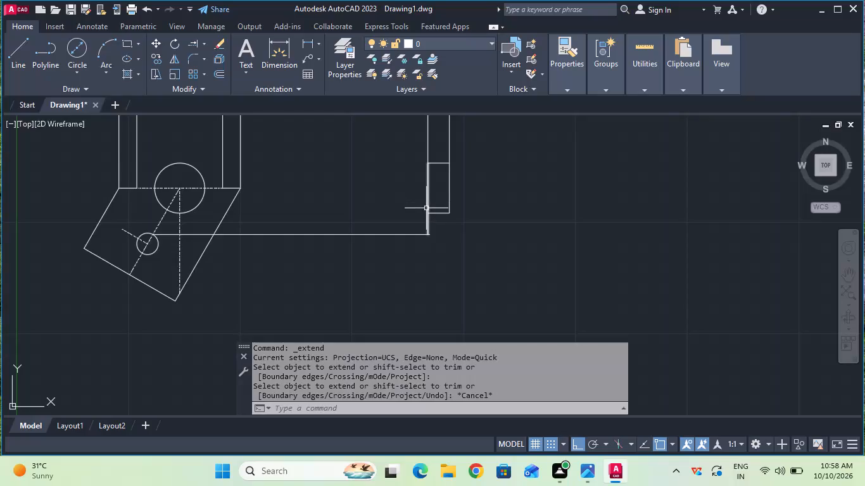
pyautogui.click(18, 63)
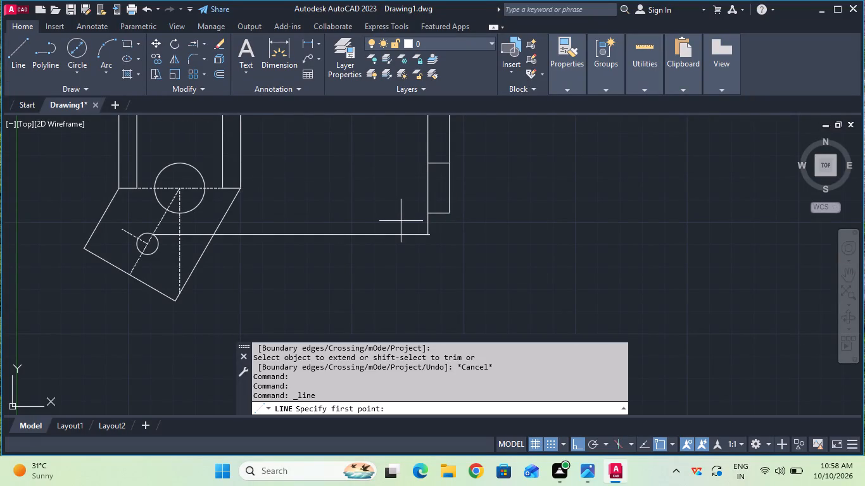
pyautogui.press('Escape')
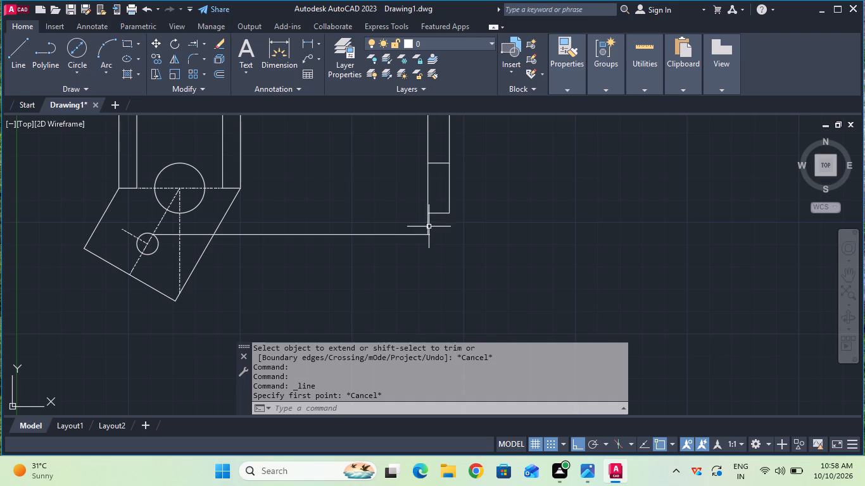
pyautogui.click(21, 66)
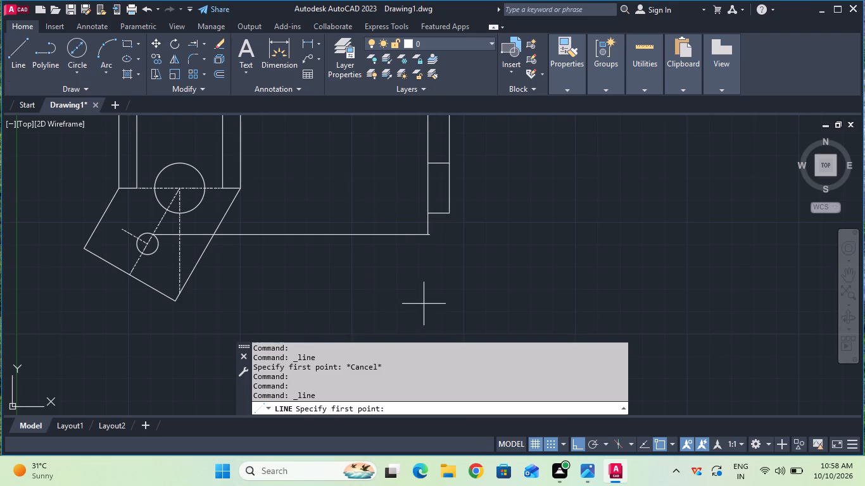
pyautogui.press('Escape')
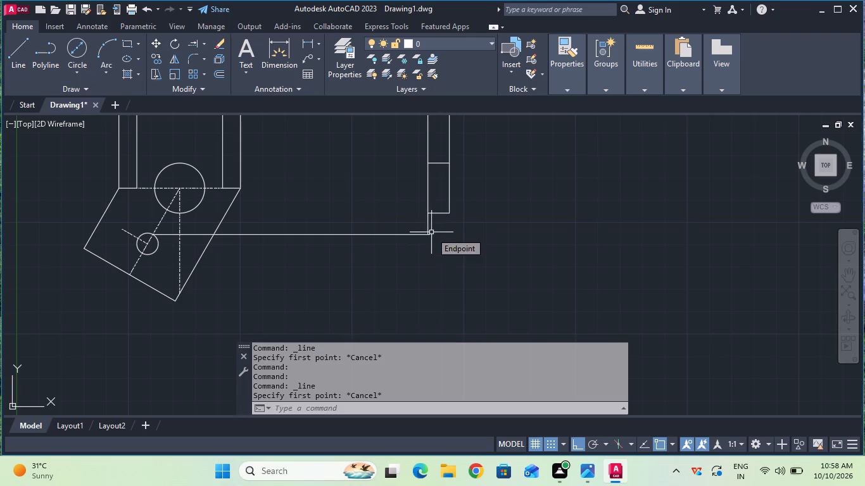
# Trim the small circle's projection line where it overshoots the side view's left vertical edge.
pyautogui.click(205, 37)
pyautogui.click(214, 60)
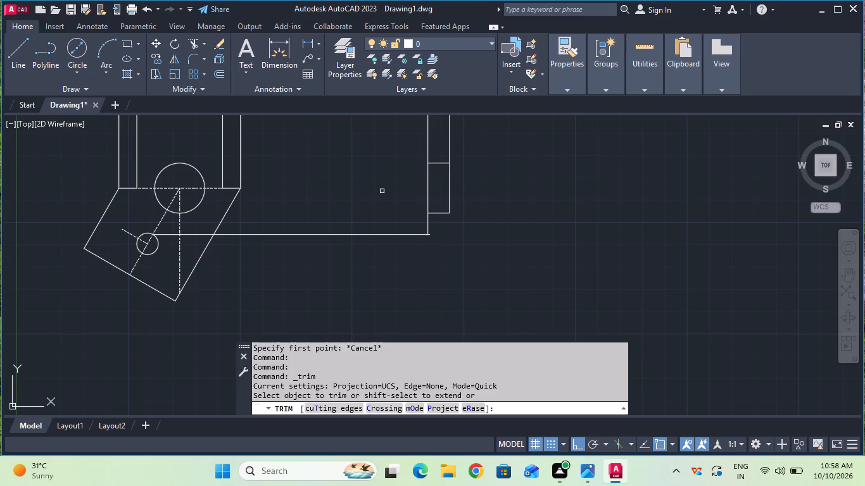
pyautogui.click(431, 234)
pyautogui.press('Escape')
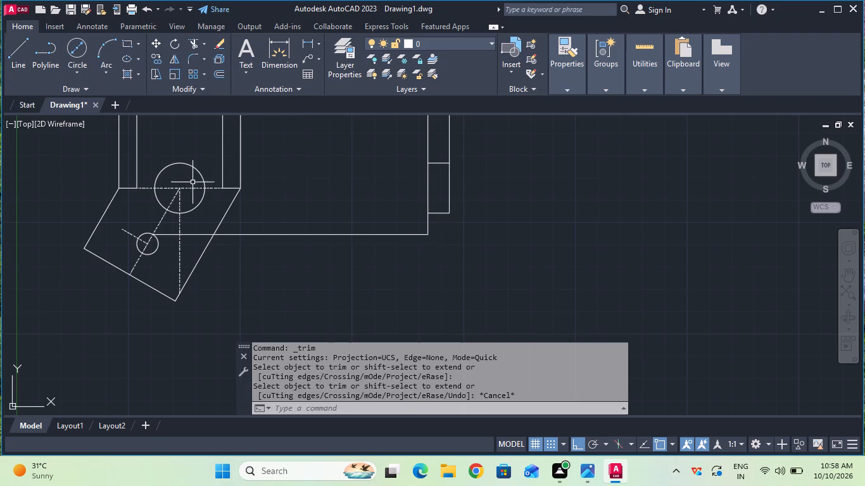
# Draw a line about 12 mm down from the side view's lower-right corner, continuing it left to the extended left edge's lower end.
pyautogui.scroll(1, 268, 199)
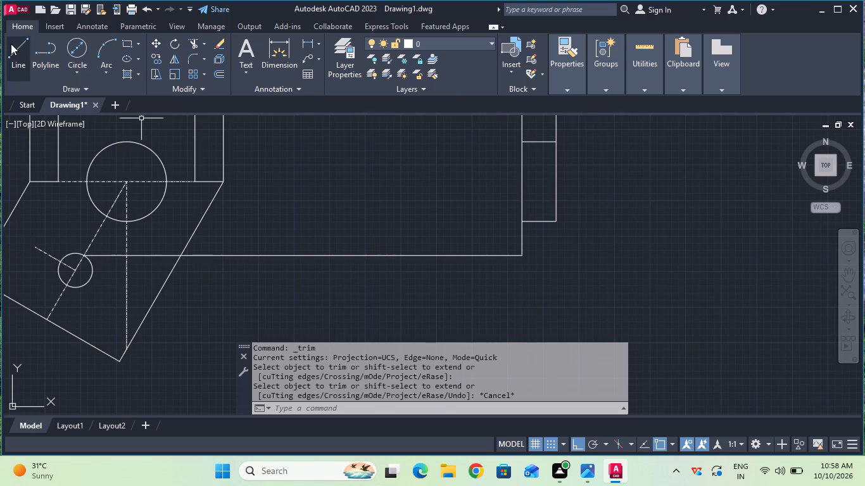
pyautogui.moveTo(13, 44); pyautogui.dragTo(18, 49)
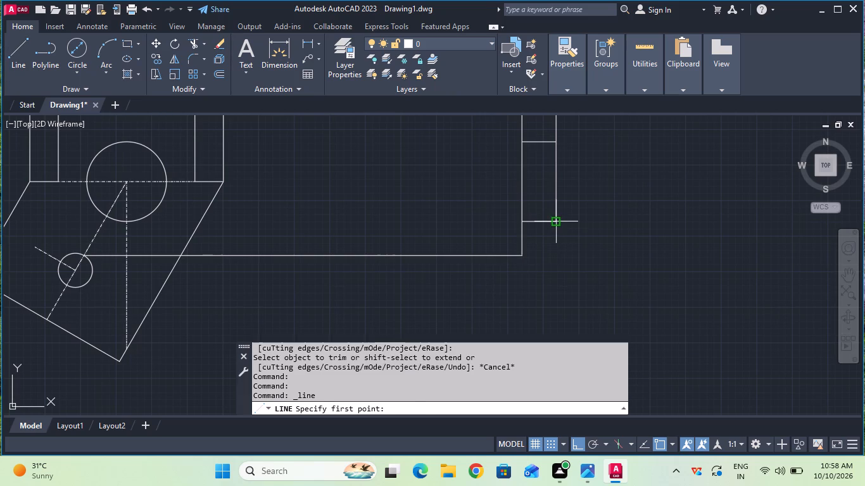
pyautogui.click(559, 223)
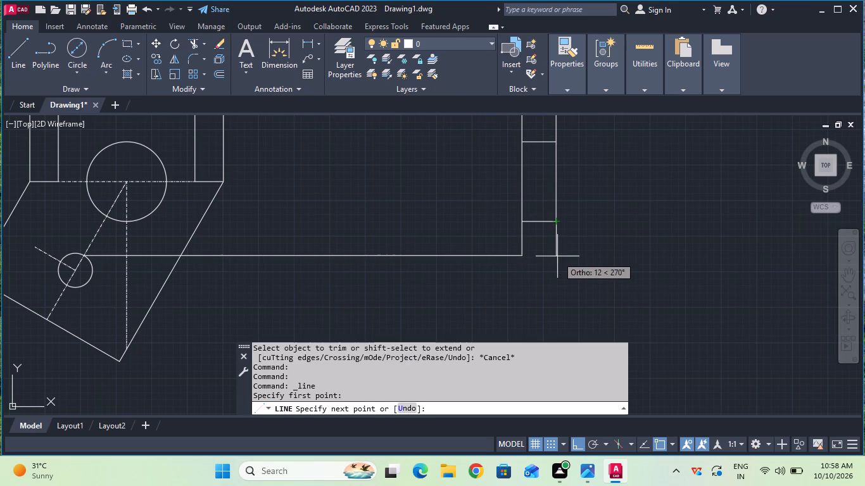
pyautogui.click(557, 256)
pyautogui.click(520, 255)
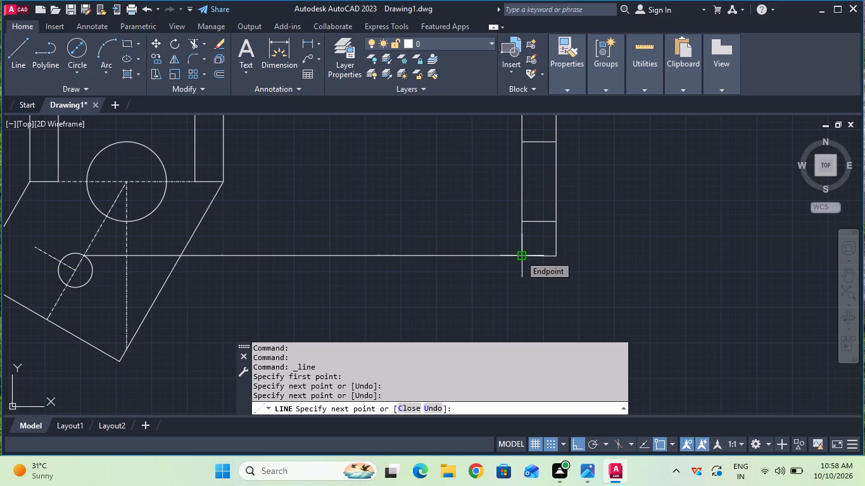
pyautogui.press('Escape')
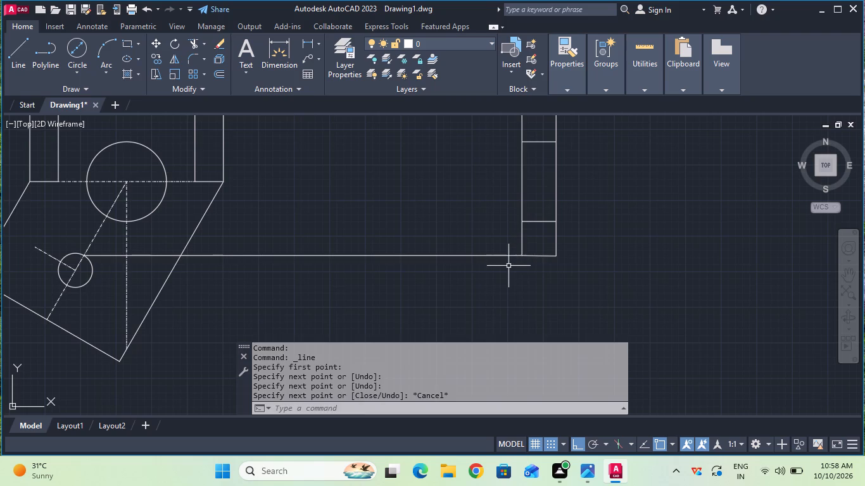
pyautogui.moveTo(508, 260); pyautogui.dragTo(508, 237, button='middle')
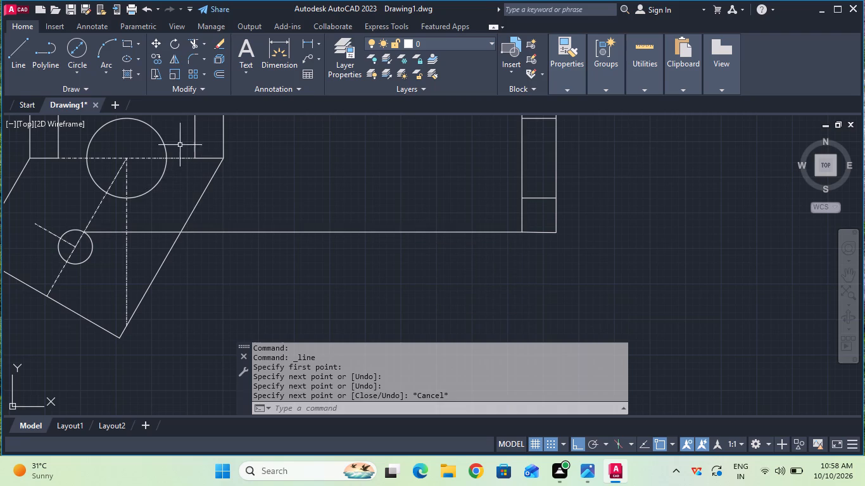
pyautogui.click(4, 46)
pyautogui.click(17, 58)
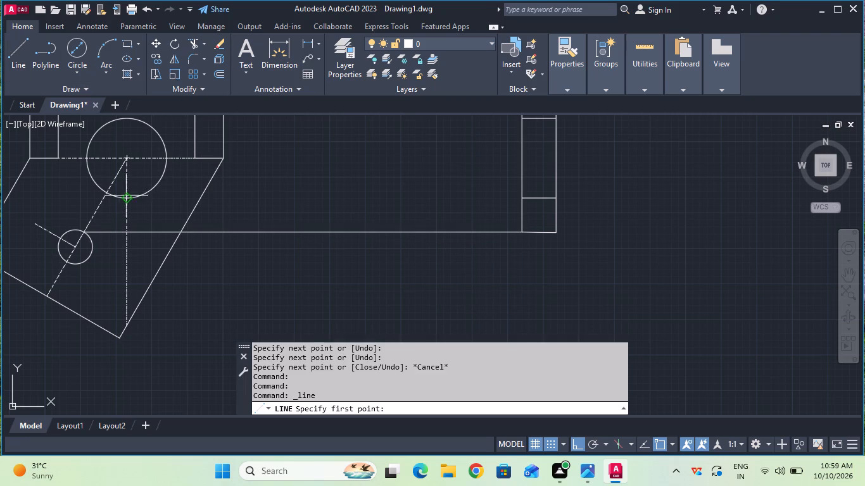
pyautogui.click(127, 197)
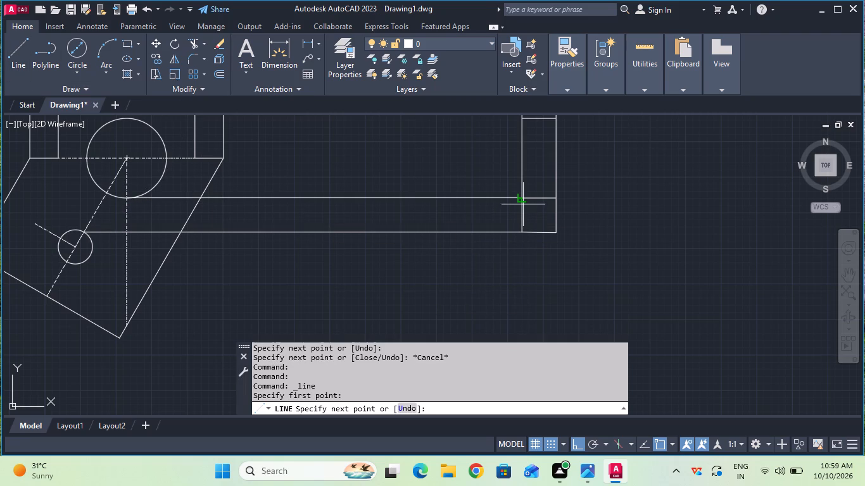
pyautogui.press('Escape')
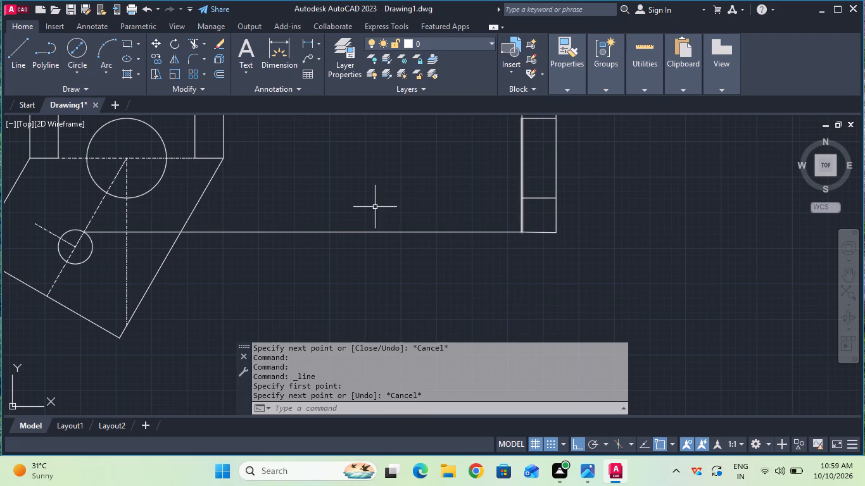
# Erase the horizontal projection line between the small circle and the side view.
pyautogui.click(224, 47)
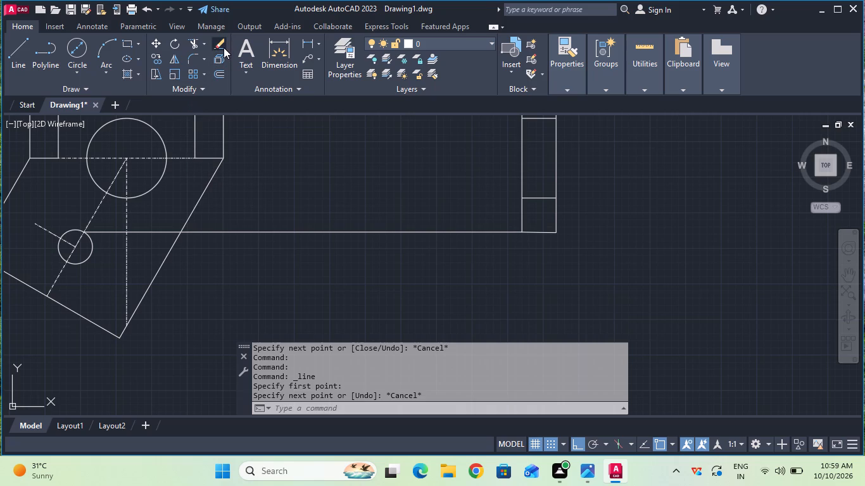
pyautogui.click(362, 232)
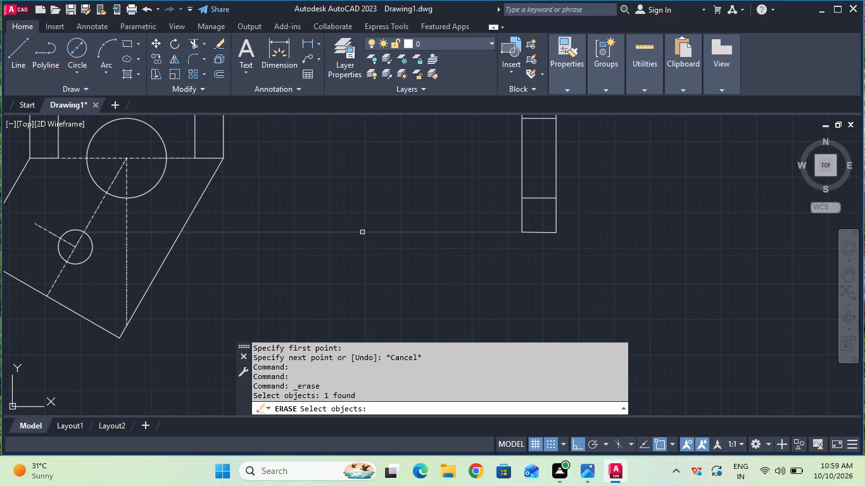
pyautogui.press('Return')
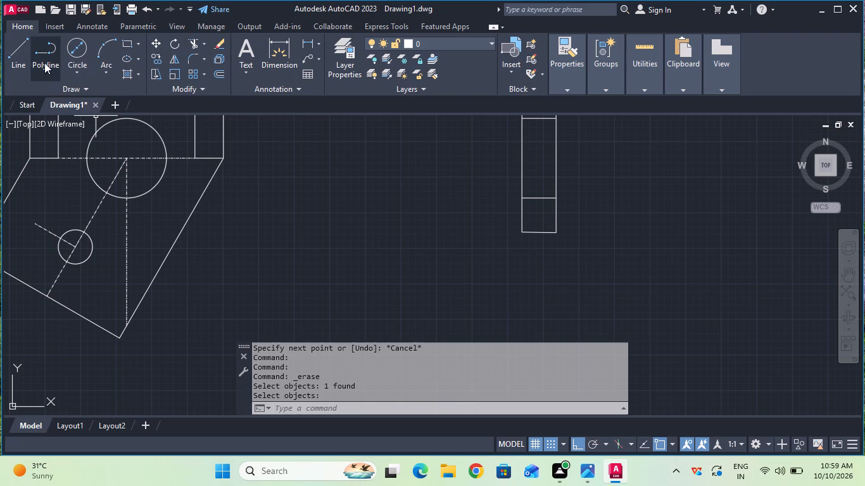
# Draw 12 mm vertical lines downward from the side view's lower-left and lower-right corners.
pyautogui.click(23, 58)
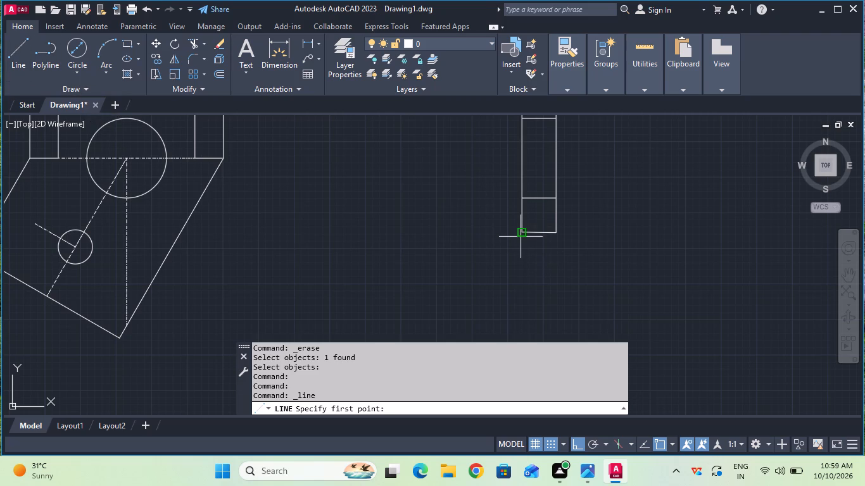
pyautogui.click(521, 235)
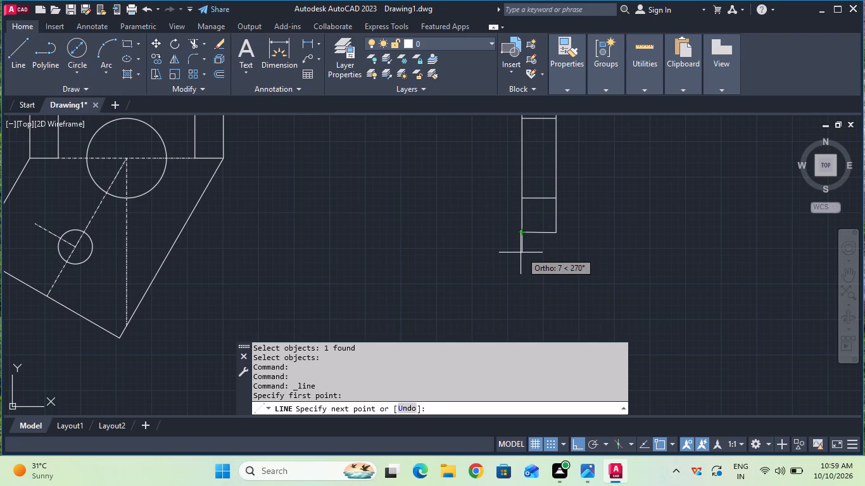
pyautogui.write('12')
pyautogui.press('Return')
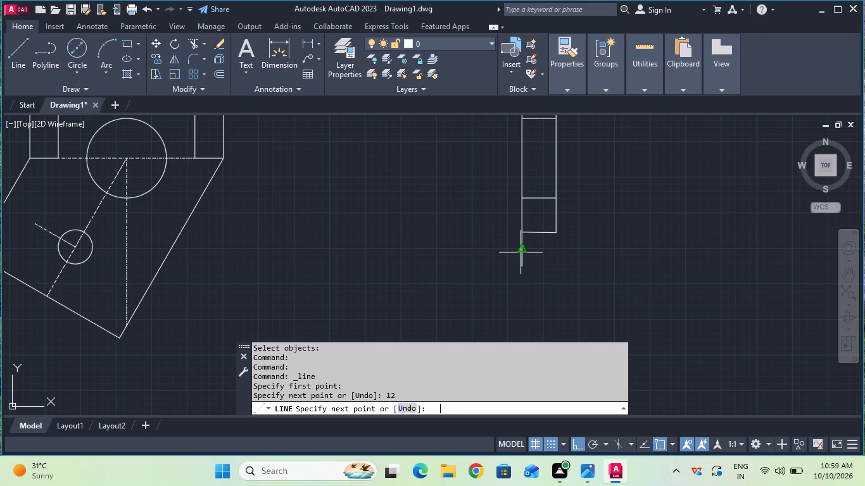
pyautogui.press('Escape')
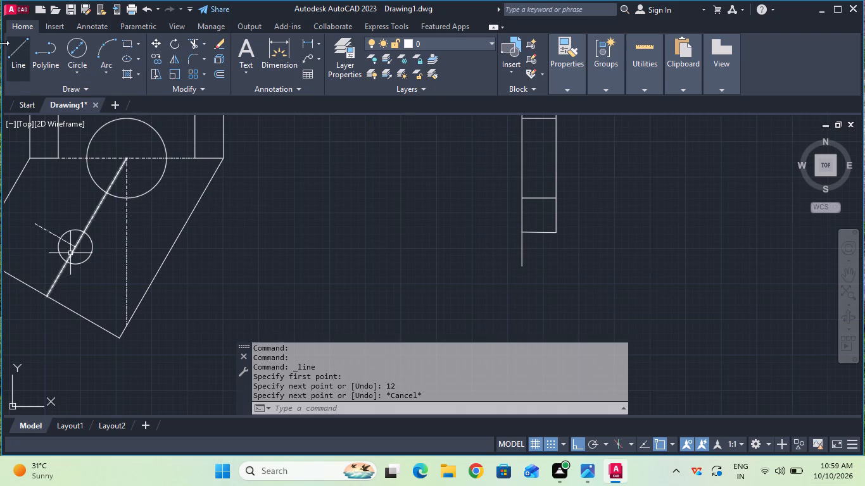
pyautogui.click(15, 54)
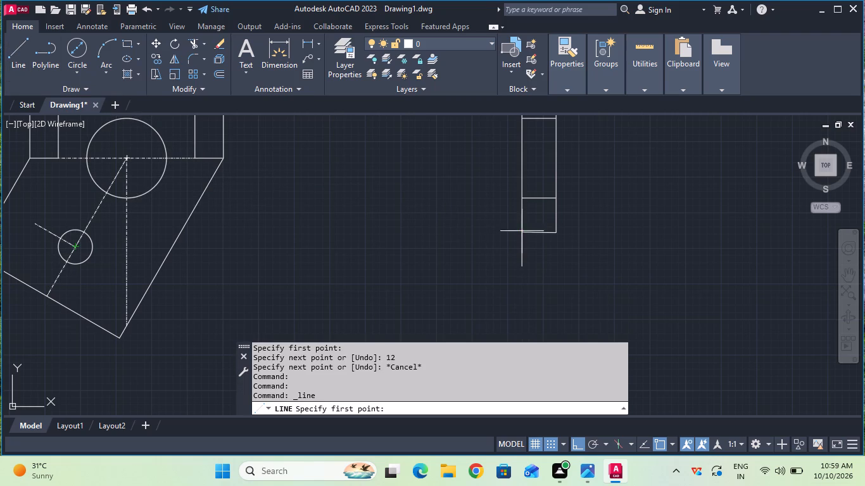
pyautogui.click(559, 235)
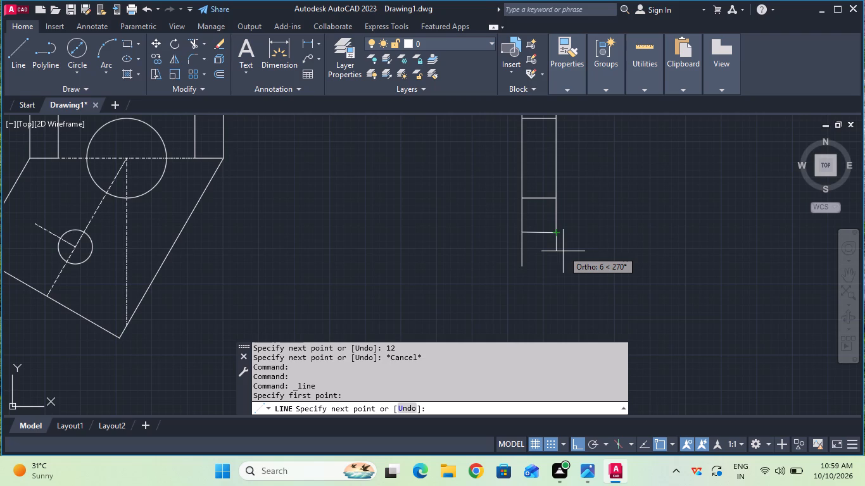
pyautogui.write('12')
pyautogui.press('Return')
pyautogui.press('Escape')
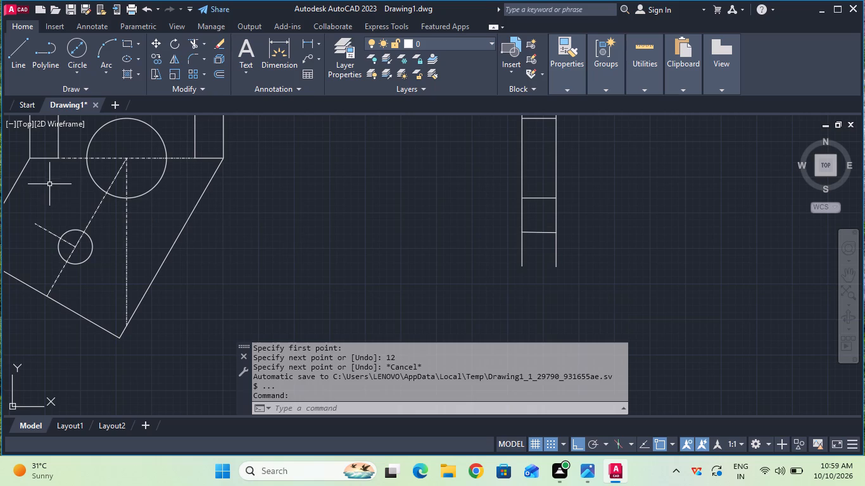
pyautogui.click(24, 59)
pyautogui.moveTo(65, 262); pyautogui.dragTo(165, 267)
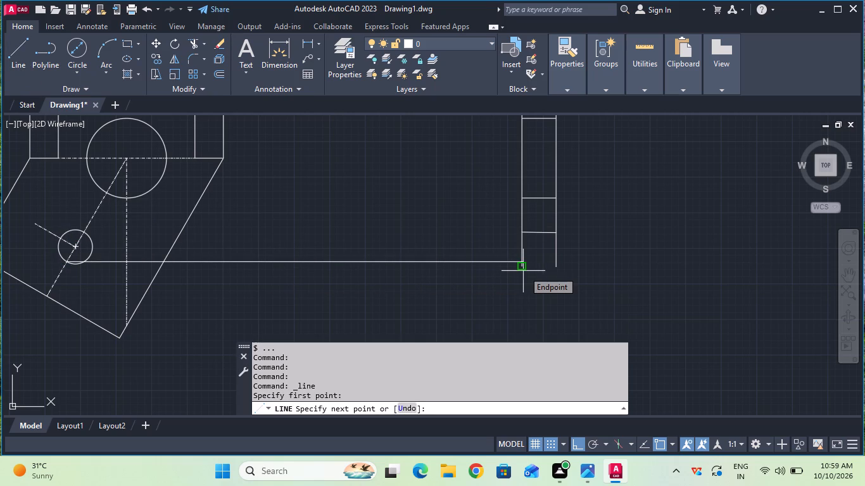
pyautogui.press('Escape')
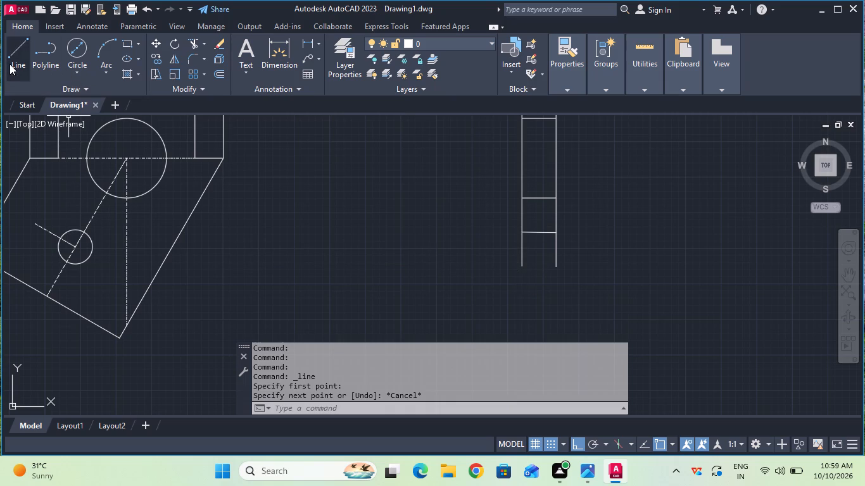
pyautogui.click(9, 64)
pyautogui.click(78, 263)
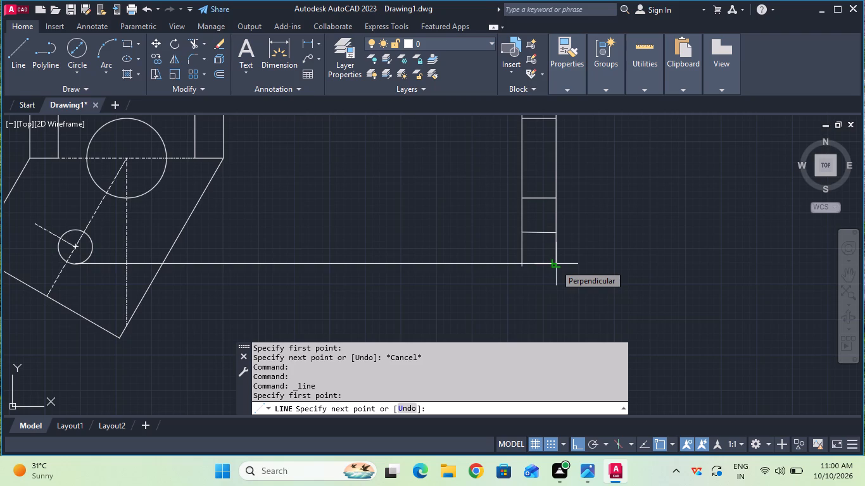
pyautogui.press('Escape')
# Draw a horizontal projection line from the small circle's upper crossing with the arm centreline to the side view's left edge.
pyautogui.scroll(1, 555, 265)
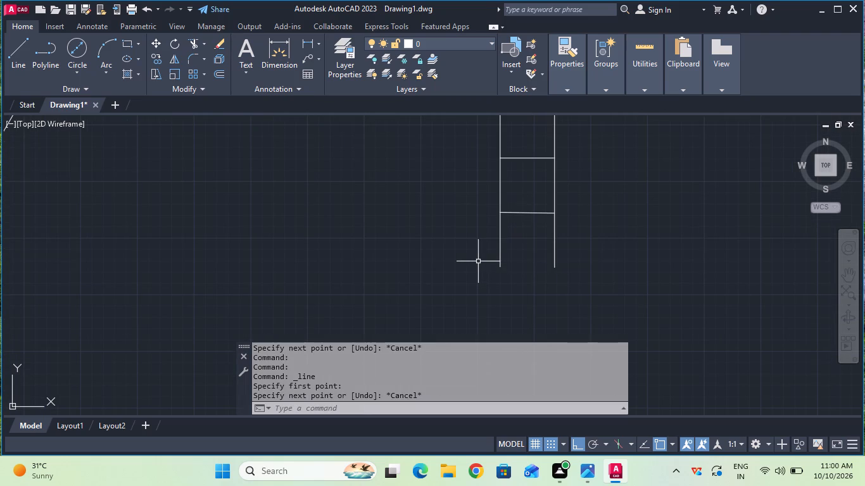
pyautogui.scroll(-2, 476, 261)
pyautogui.click(15, 45)
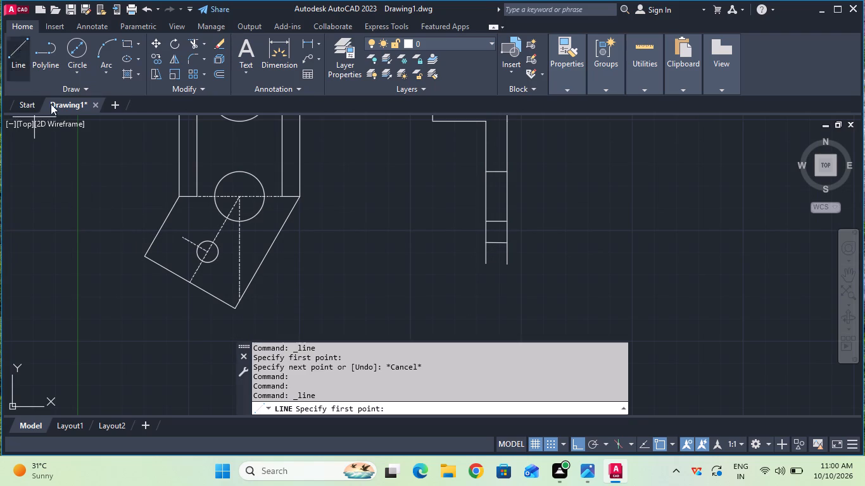
pyautogui.click(211, 241)
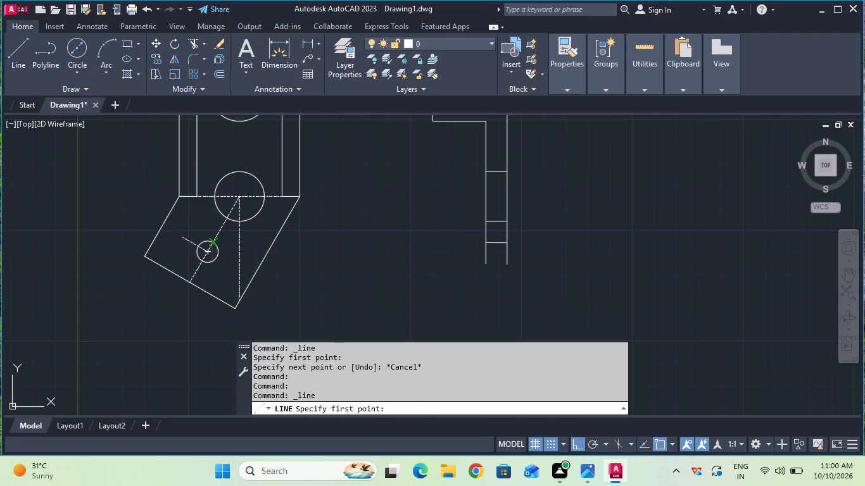
pyautogui.click(485, 239)
pyautogui.press('Escape')
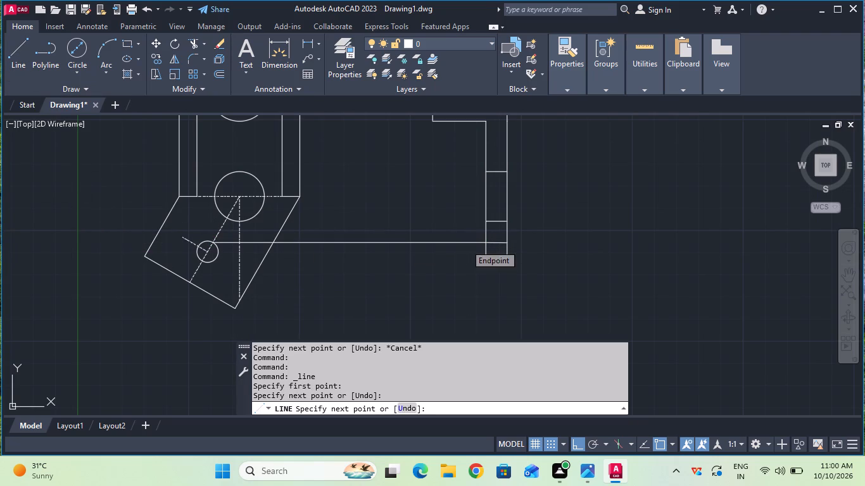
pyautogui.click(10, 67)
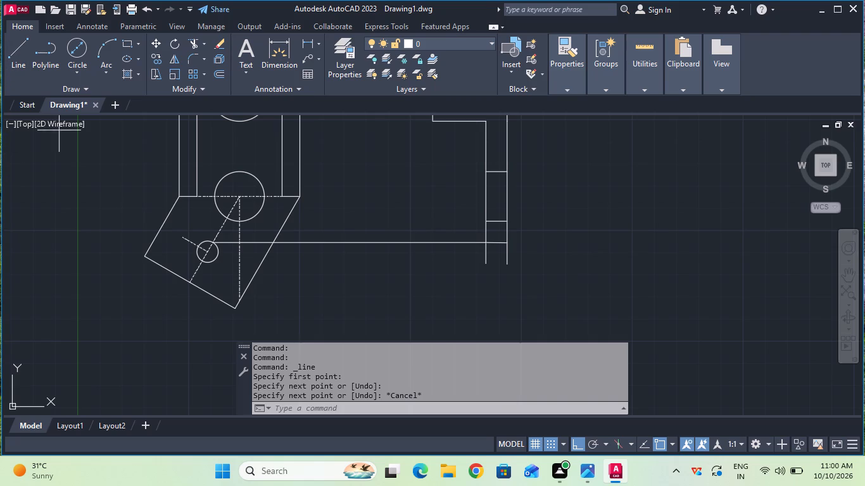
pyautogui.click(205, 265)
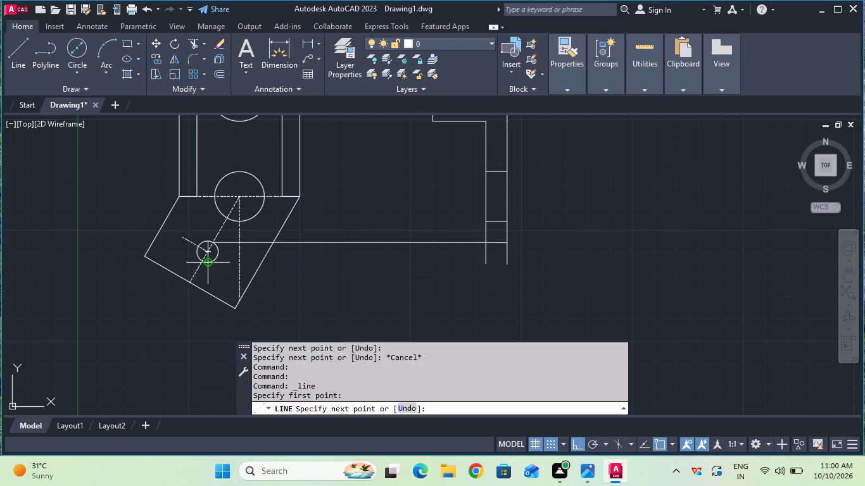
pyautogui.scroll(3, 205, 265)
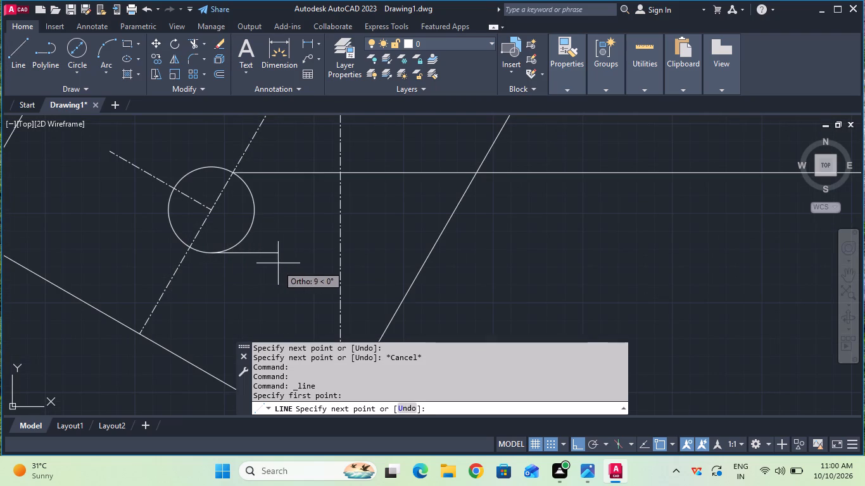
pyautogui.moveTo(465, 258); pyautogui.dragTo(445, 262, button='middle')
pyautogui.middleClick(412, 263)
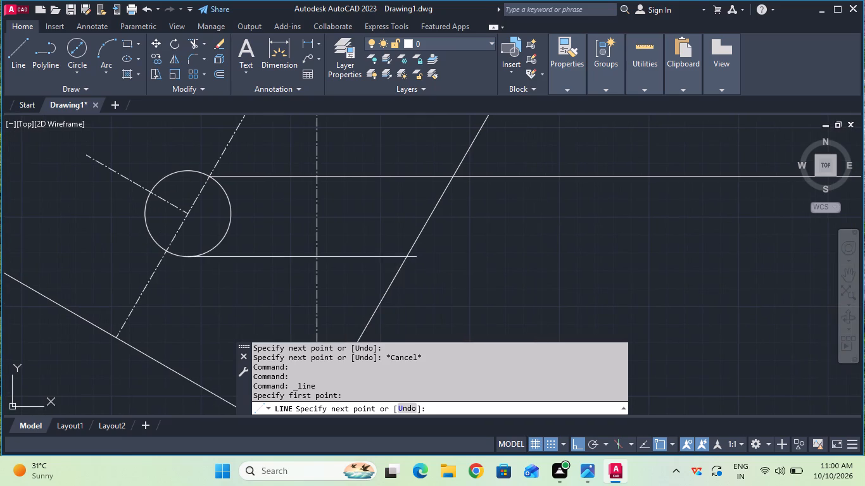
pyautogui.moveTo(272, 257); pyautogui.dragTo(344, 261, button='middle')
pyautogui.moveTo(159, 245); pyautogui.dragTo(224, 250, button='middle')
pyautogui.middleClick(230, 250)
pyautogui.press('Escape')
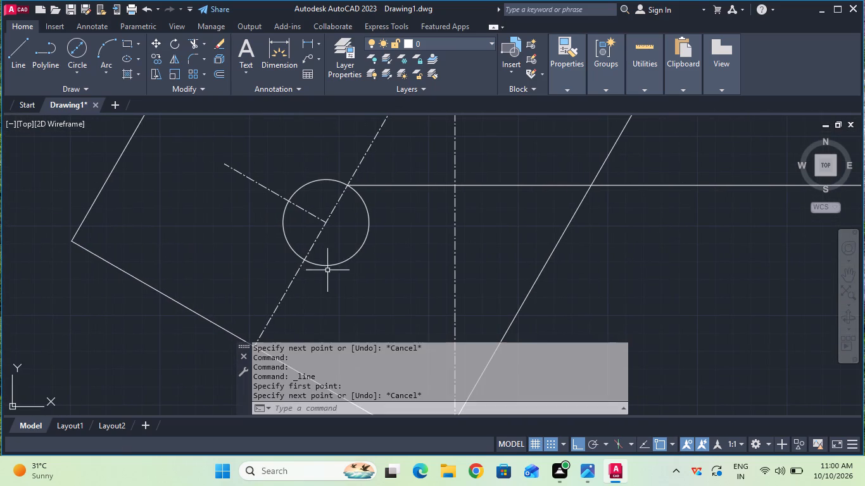
# Erase the horizontal projection line between the small circle's centreline crossing and the side view's left edge.
pyautogui.scroll(-2, 757, 307)
pyautogui.moveTo(749, 307); pyautogui.dragTo(638, 302, button='middle')
pyautogui.moveTo(617, 302); pyautogui.dragTo(609, 301, button='middle')
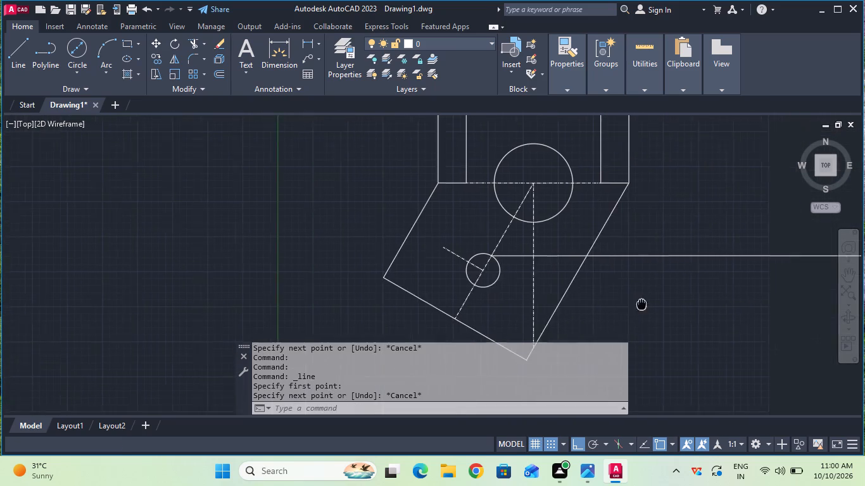
pyautogui.moveTo(609, 301); pyautogui.dragTo(600, 301, button='middle')
pyautogui.middleClick(364, 276)
pyautogui.moveTo(624, 280); pyautogui.dragTo(491, 266, button='middle')
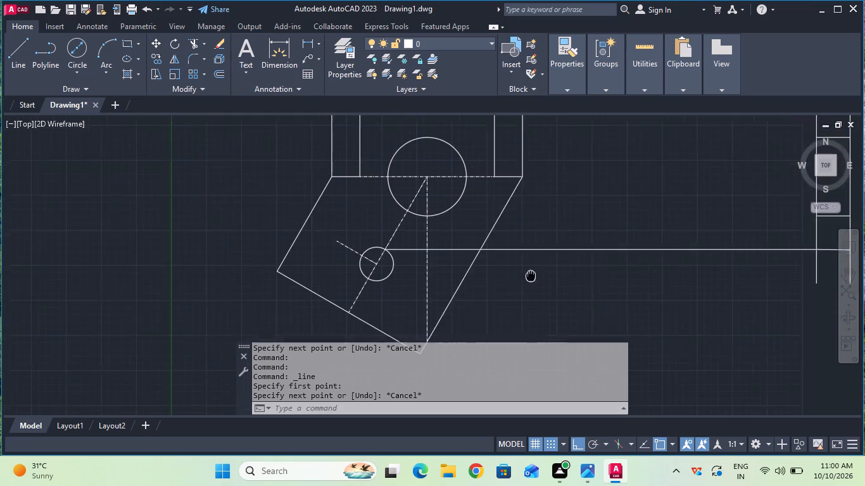
pyautogui.moveTo(491, 266); pyautogui.dragTo(335, 247, button='middle')
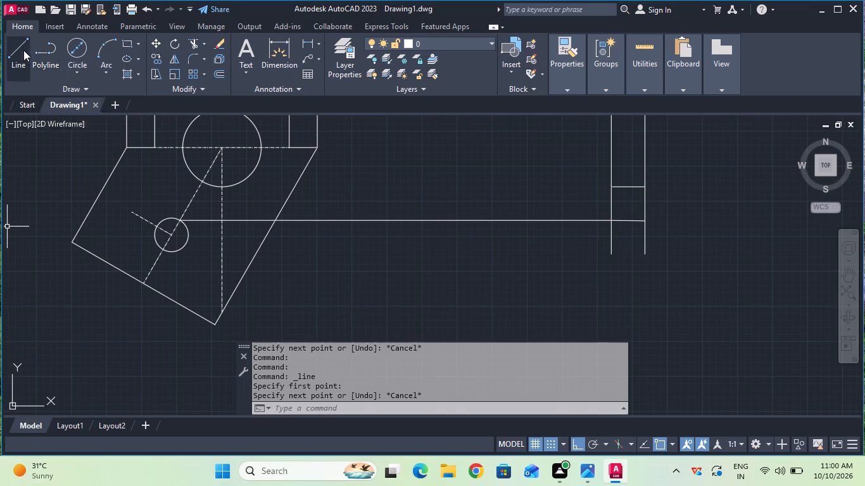
pyautogui.click(200, 220)
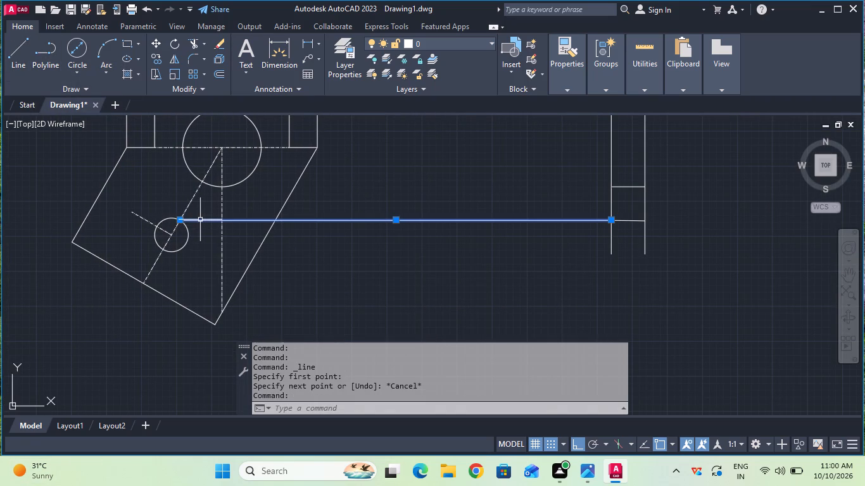
pyautogui.press('Delete')
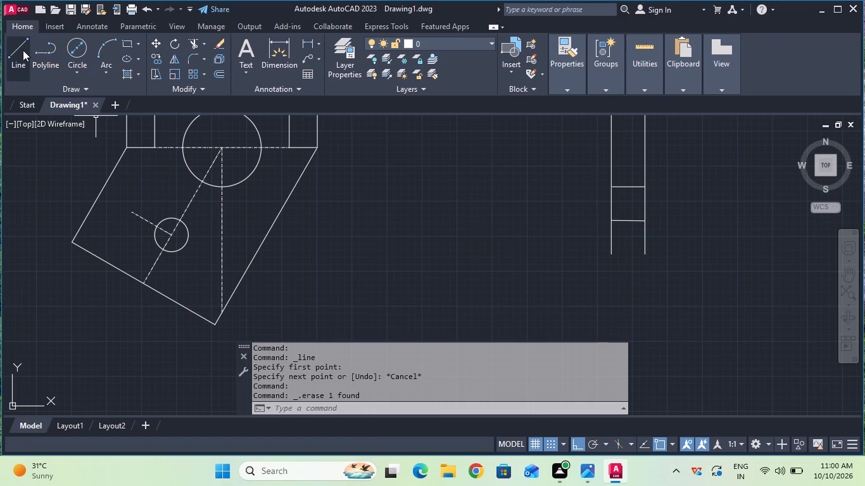
# Draw a horizontal projection line from the small circle's top quadrant to the side view's left edge.
pyautogui.click(23, 50)
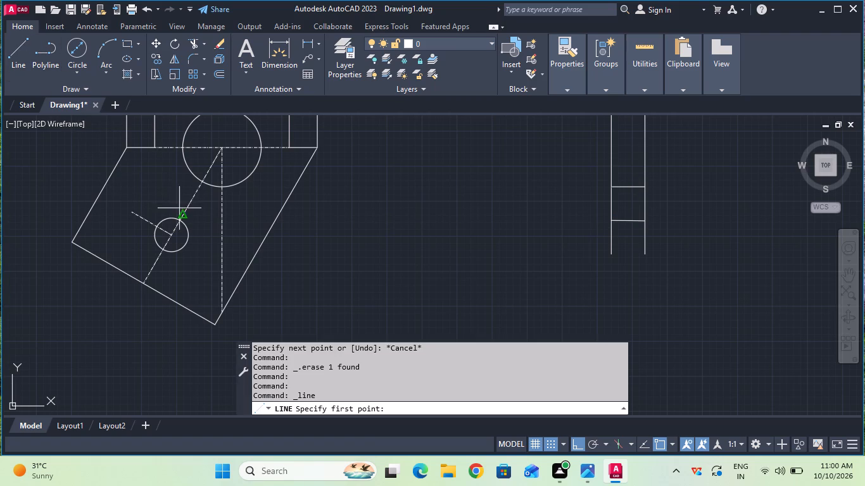
pyautogui.click(175, 216)
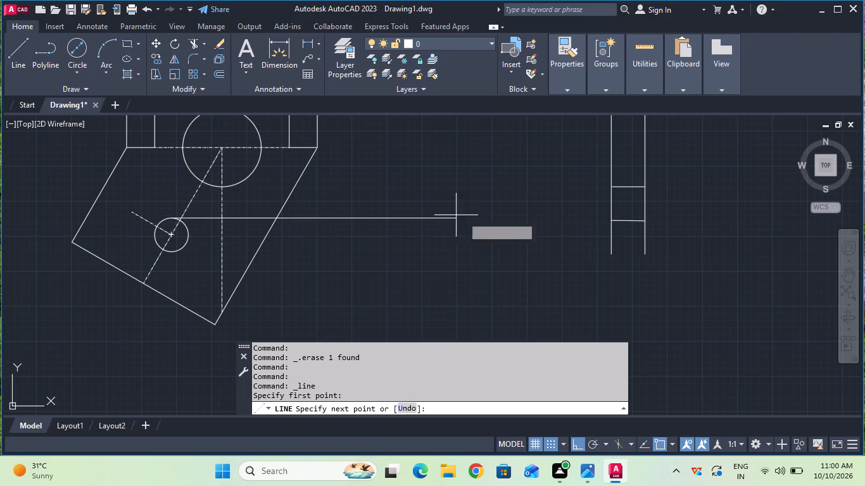
pyautogui.click(615, 217)
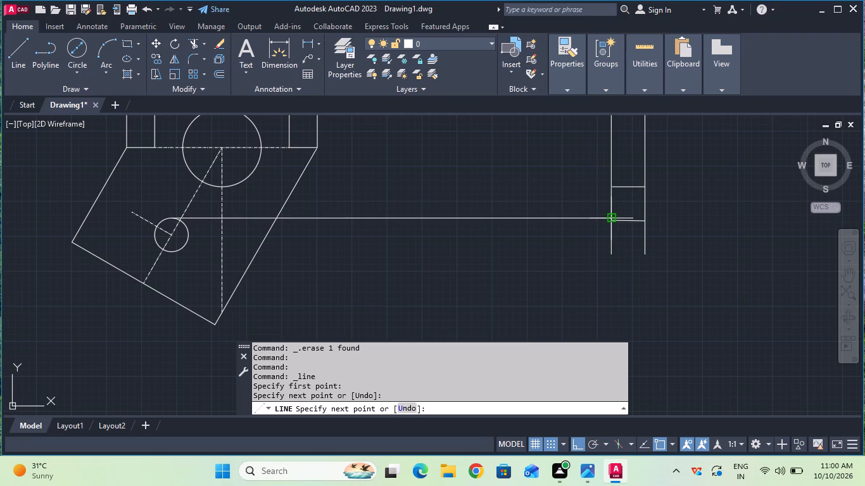
pyautogui.press('Escape')
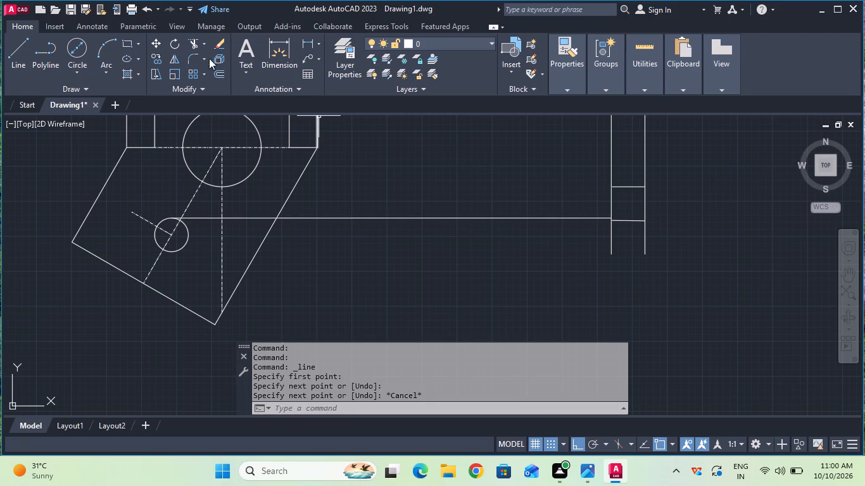
# Trim away the lowest short horizontal line between the side view's two vertical edges.
pyautogui.click(195, 43)
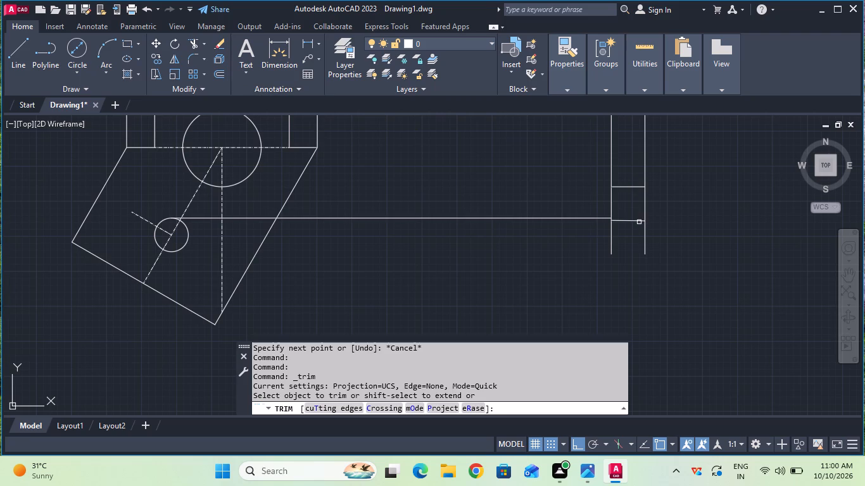
pyautogui.click(638, 222)
pyautogui.press('Escape')
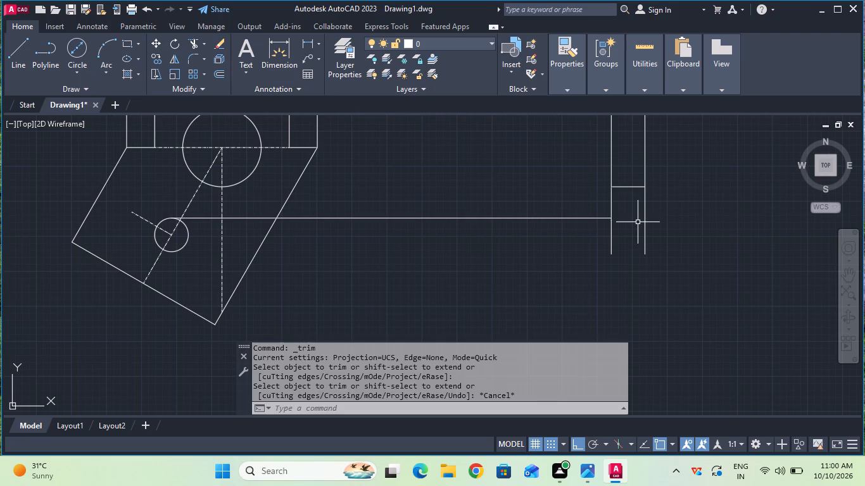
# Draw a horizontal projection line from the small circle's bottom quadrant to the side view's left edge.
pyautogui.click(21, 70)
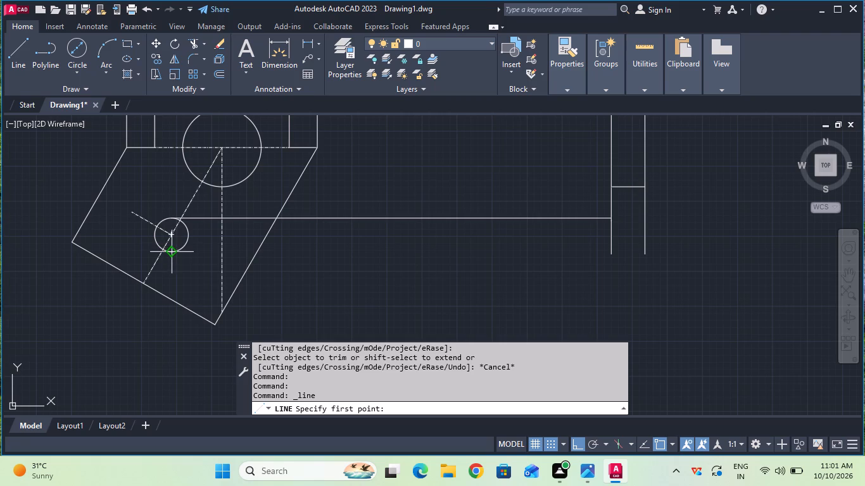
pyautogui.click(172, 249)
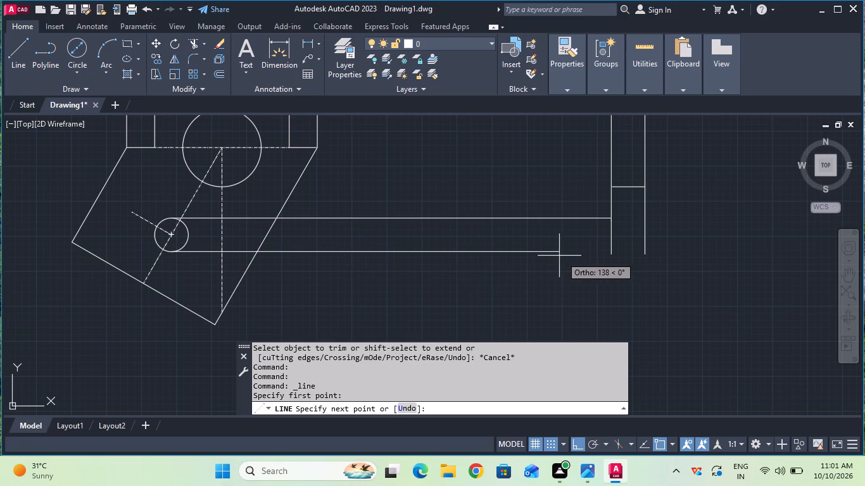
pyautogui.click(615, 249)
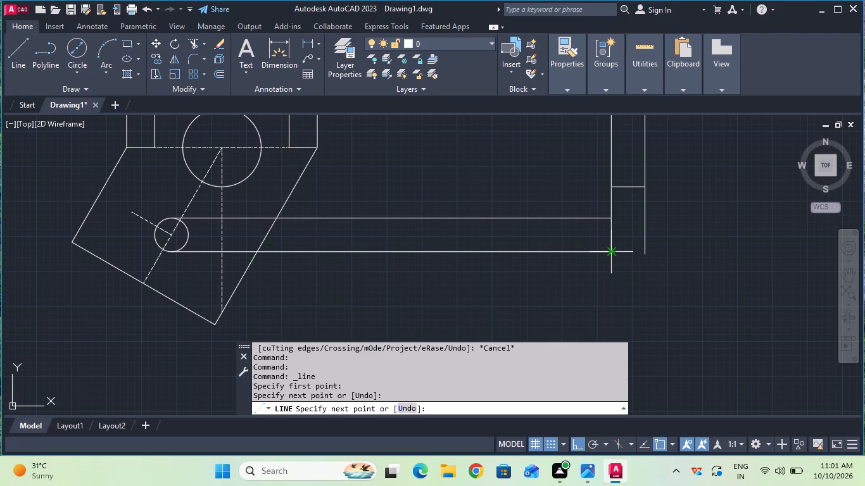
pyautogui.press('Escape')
# Measure the vertical gap between the two small-circle projection lines at the side view's left edge with a linear dimension.
pyautogui.click(304, 40)
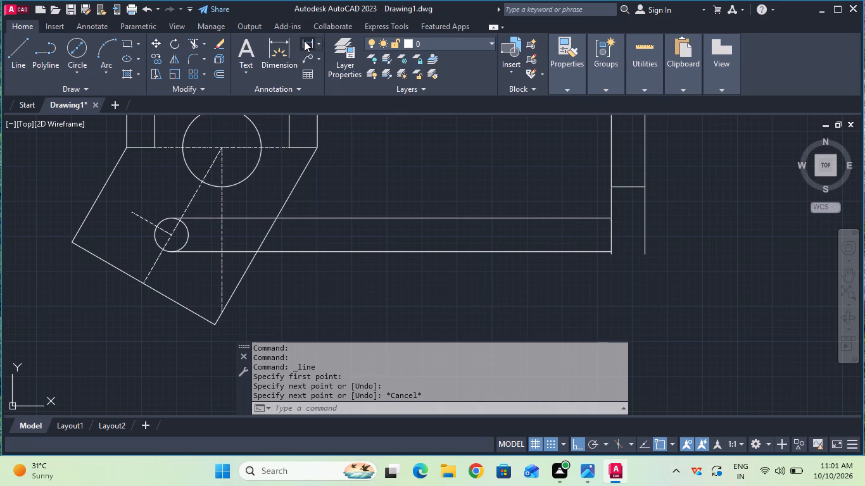
pyautogui.click(610, 216)
pyautogui.click(608, 257)
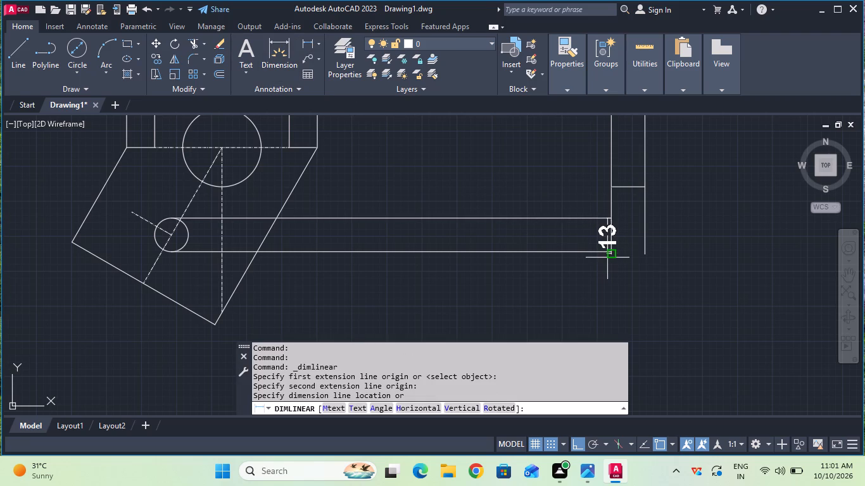
pyautogui.press('Escape')
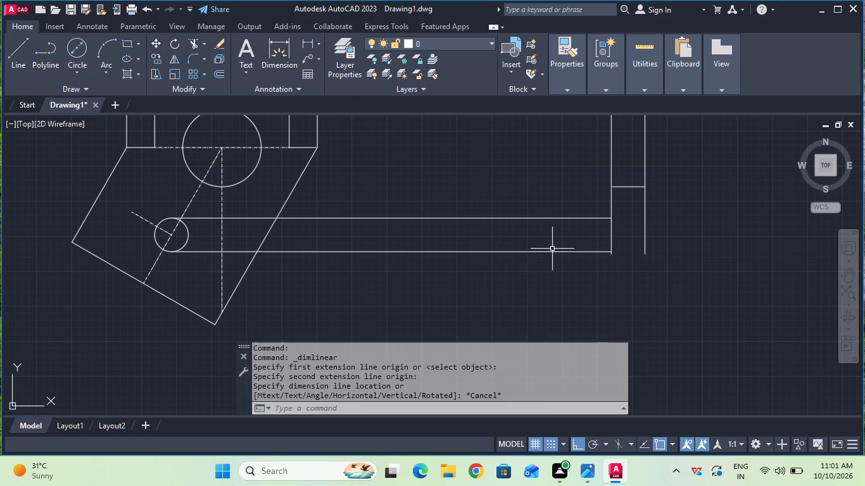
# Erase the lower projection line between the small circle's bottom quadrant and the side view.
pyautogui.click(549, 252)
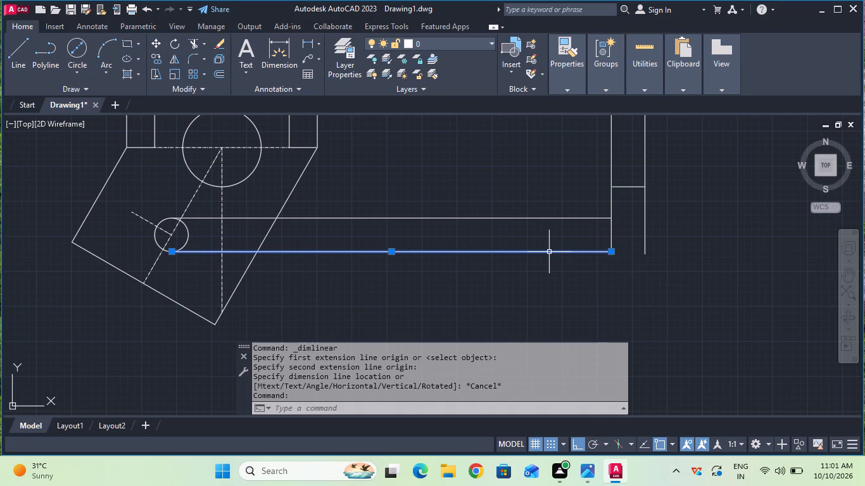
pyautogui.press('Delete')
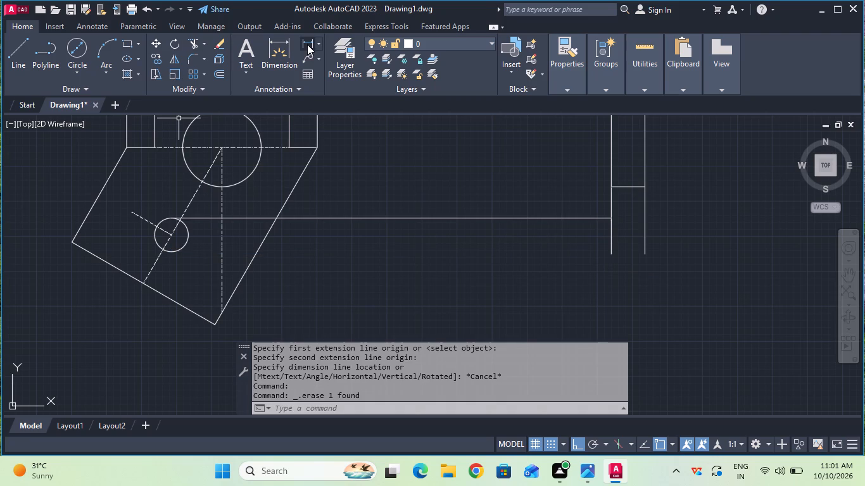
# Measure the small circle's height from its top quadrant to its bottom quadrant with a linear dimension.
pyautogui.click(307, 44)
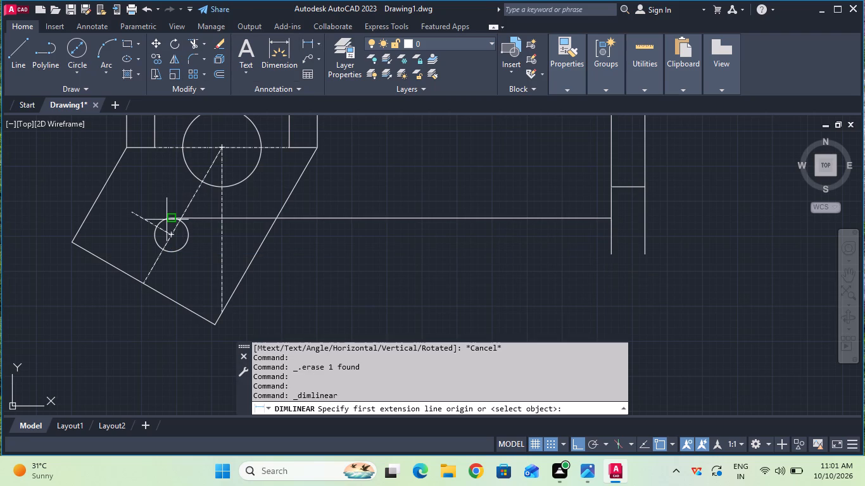
pyautogui.click(170, 220)
pyautogui.click(170, 249)
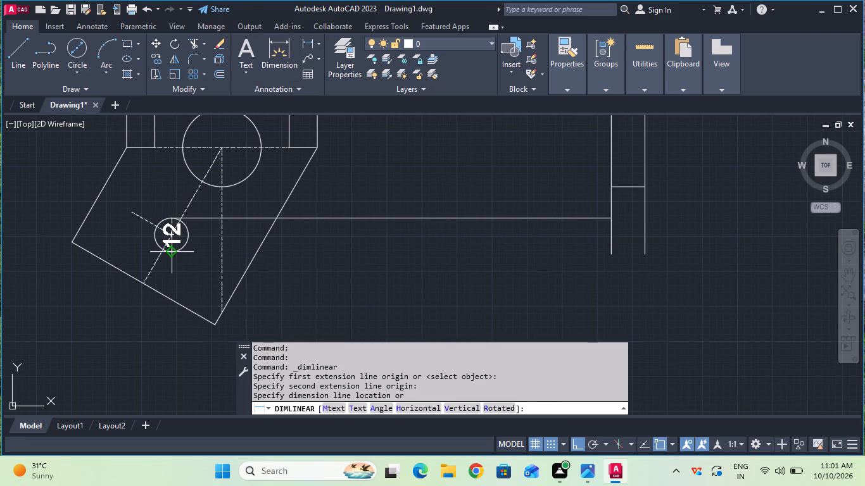
pyautogui.press('Escape')
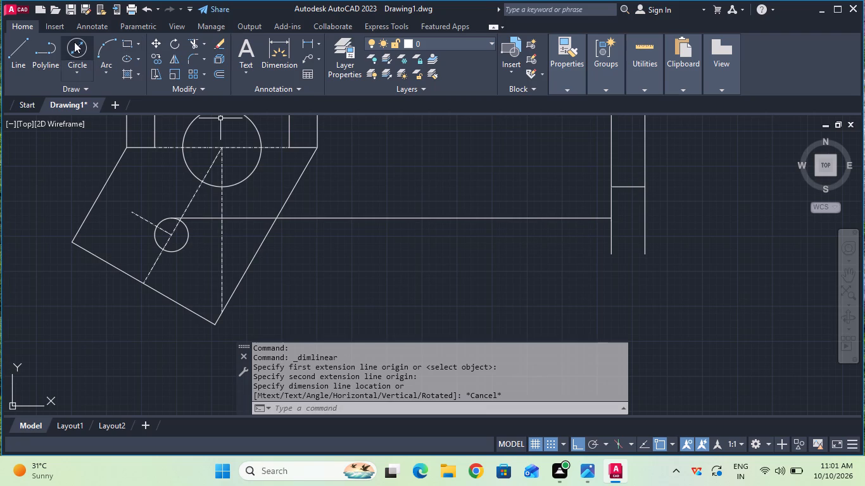
# Trim off the side view's left edge below the small circle's upper projection line.
pyautogui.click(197, 44)
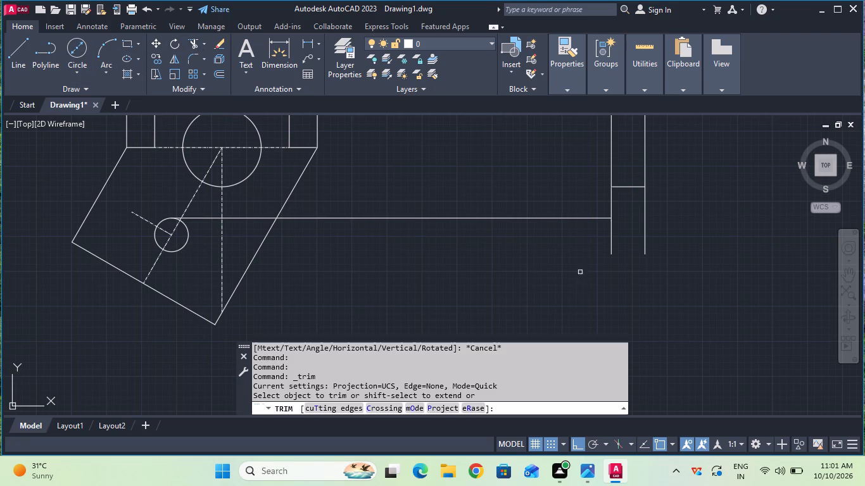
pyautogui.click(610, 242)
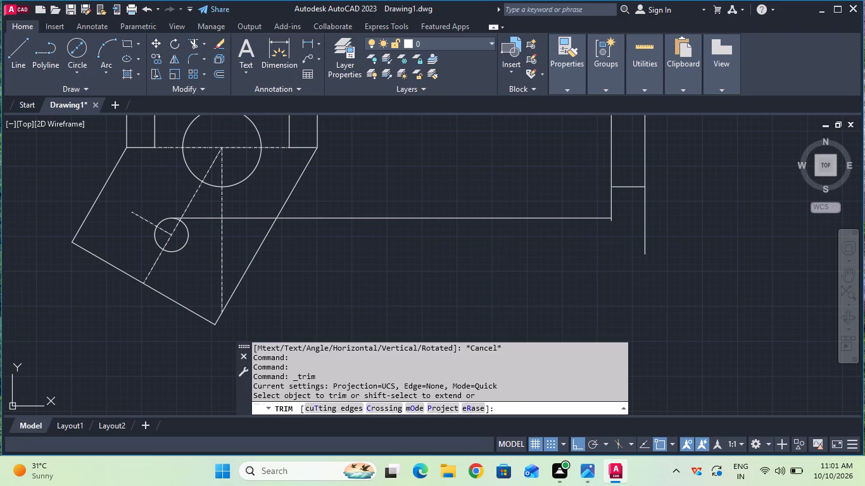
pyautogui.click(611, 221)
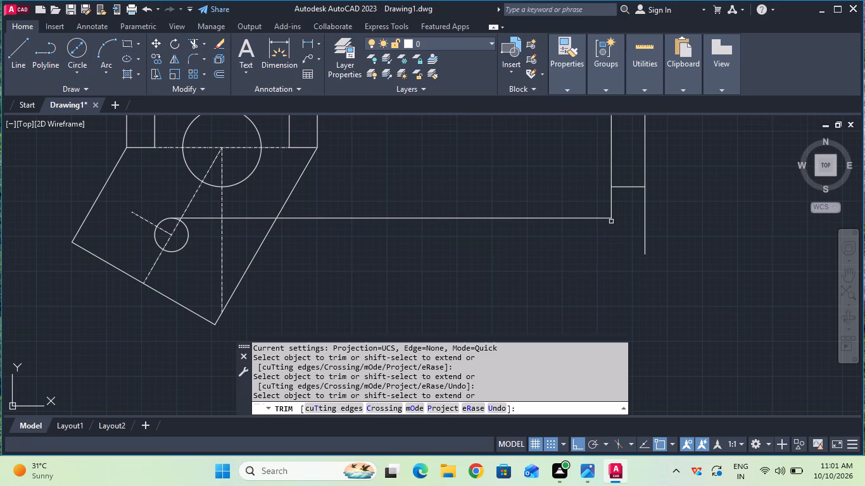
pyautogui.press('Escape')
# Draw a 12 mm vertical line downward from the upper projection line's end at the side view's left edge.
pyautogui.click(10, 57)
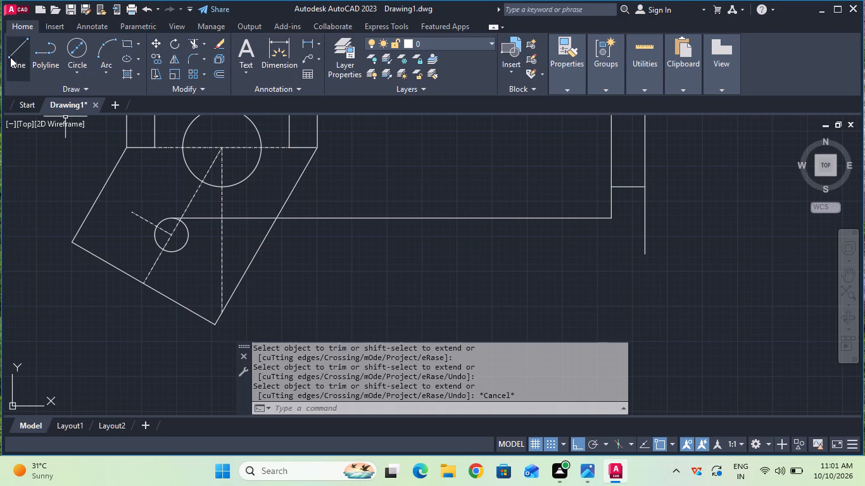
pyautogui.click(609, 217)
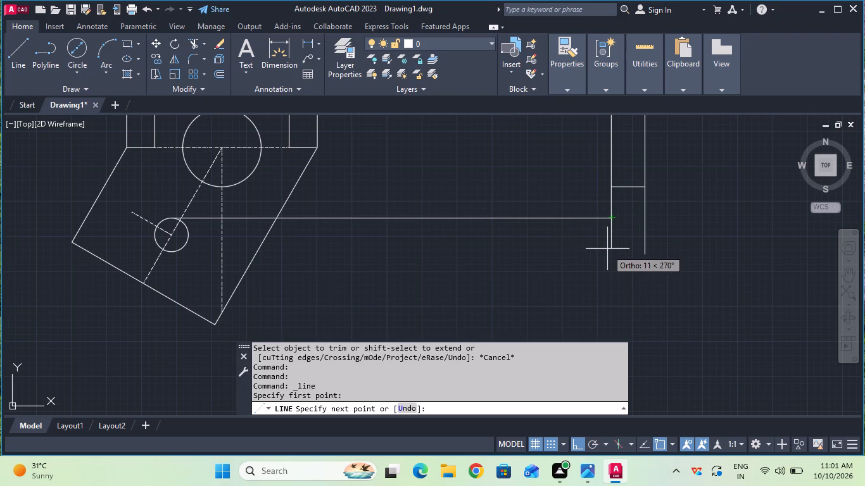
pyautogui.write('12')
pyautogui.press('Return')
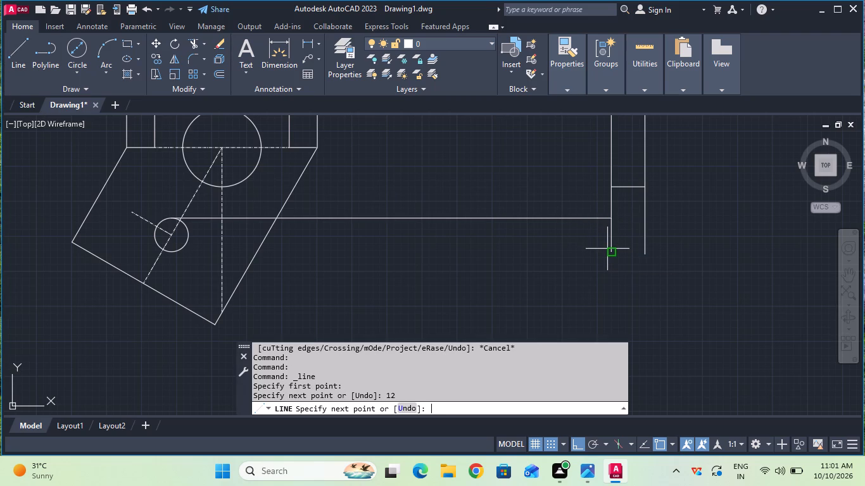
pyautogui.press('Escape')
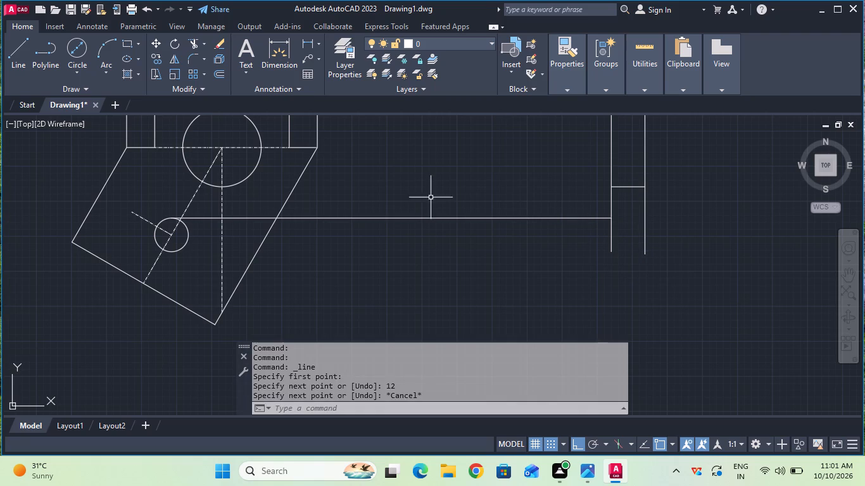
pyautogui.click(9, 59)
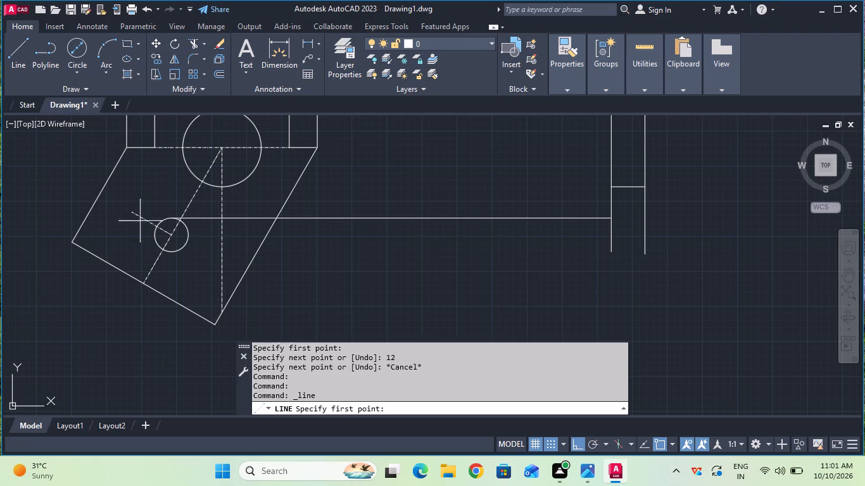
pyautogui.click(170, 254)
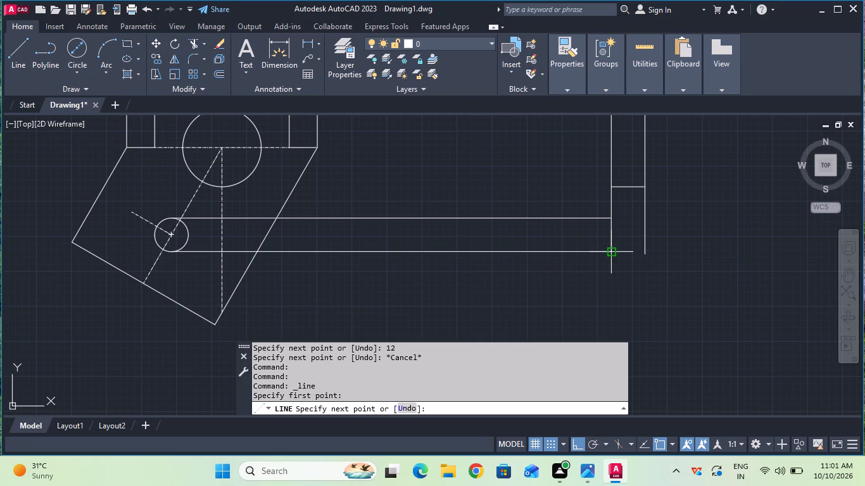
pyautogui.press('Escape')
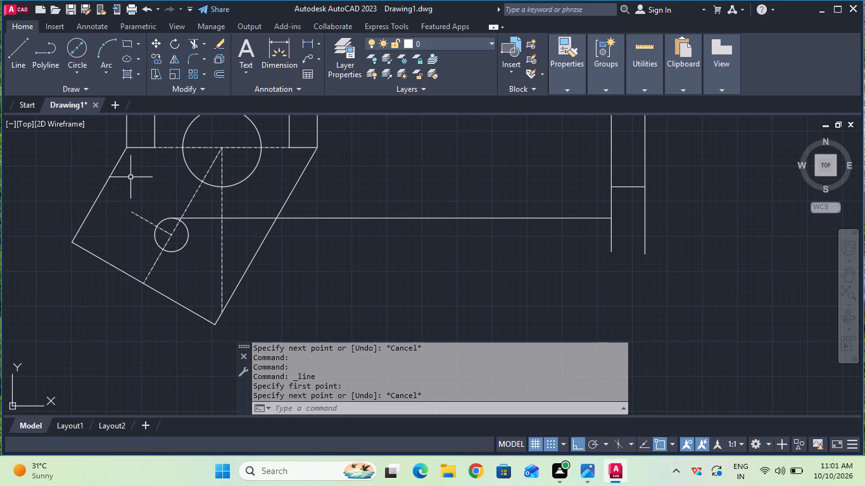
# Close the side view's bottom with a horizontal line from the left edge's lower end to the outer vertical edge.
pyautogui.click(25, 71)
pyautogui.click(615, 254)
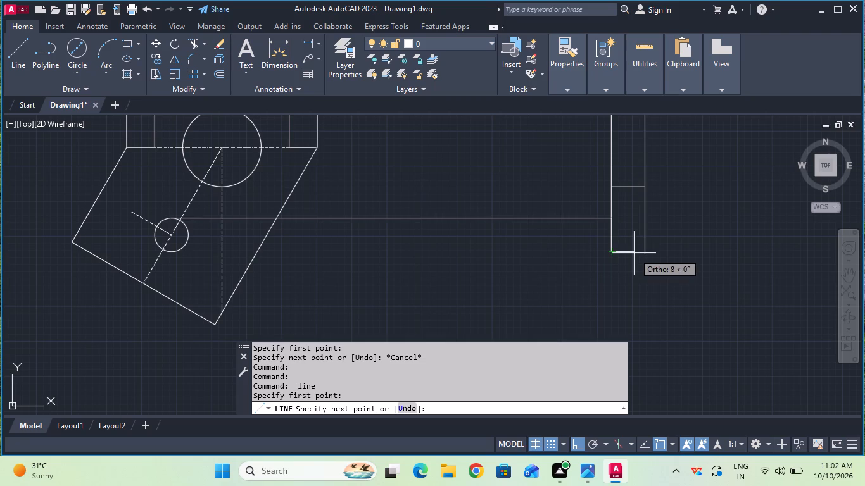
pyautogui.click(645, 253)
pyautogui.press('Escape')
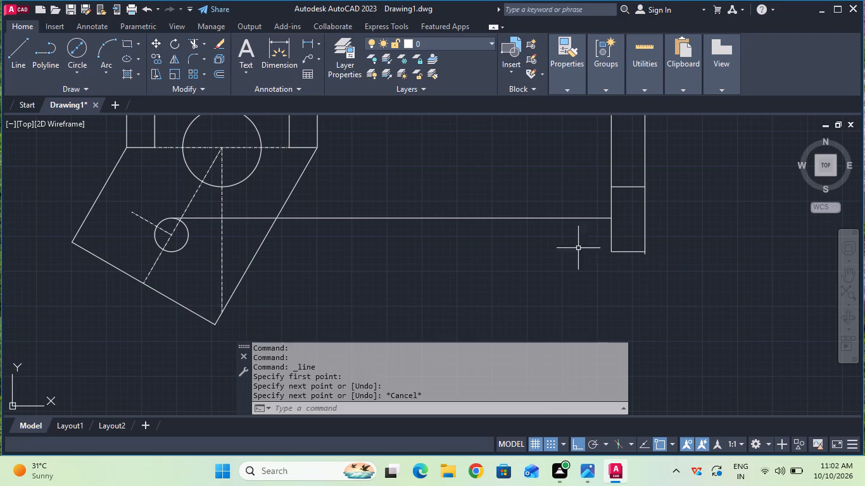
# Trim off the short overhang of the side view's right vertical edge below the new bottom line.
pyautogui.click(196, 48)
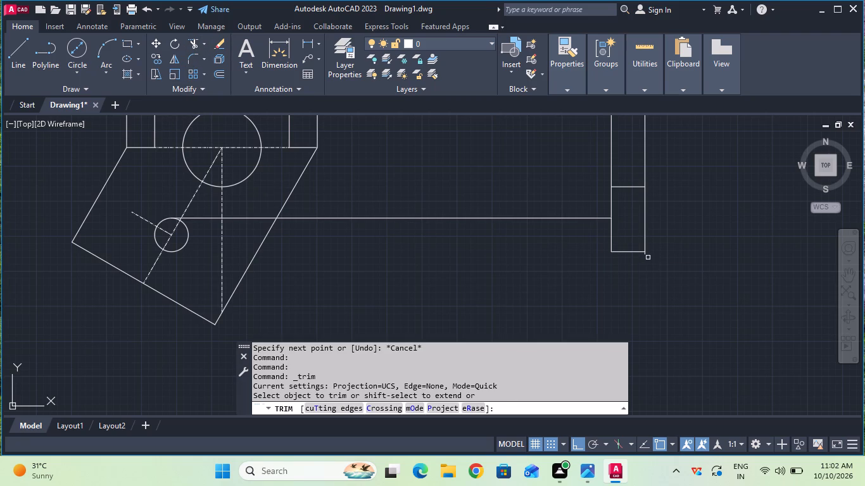
pyautogui.click(646, 255)
pyautogui.press('Escape')
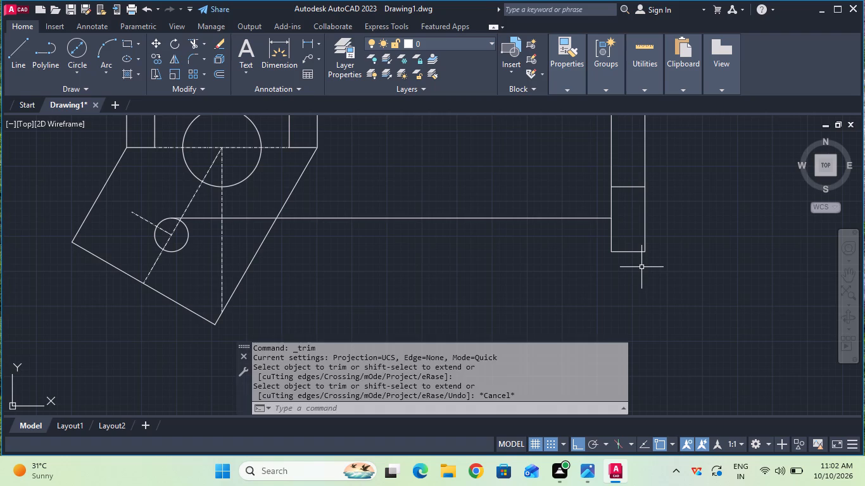
# Draw a horizontal line across the side view from the end of the small circle's upper projection line to the right edge.
pyautogui.click(25, 46)
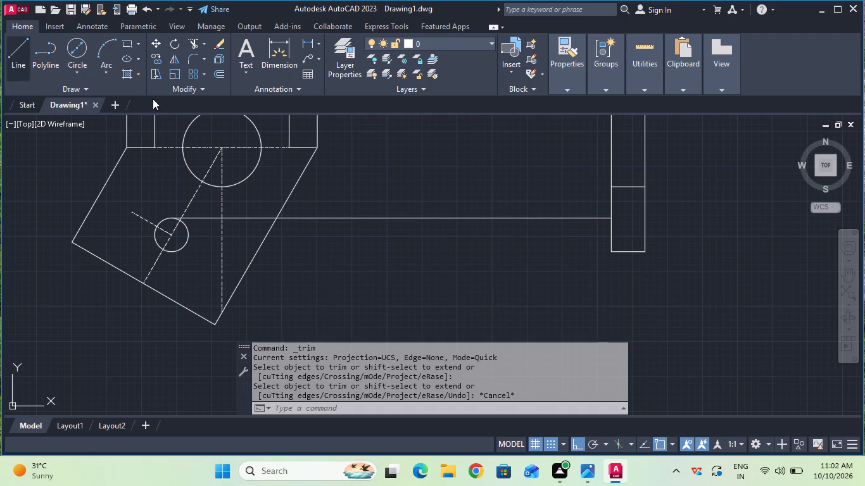
pyautogui.click(611, 218)
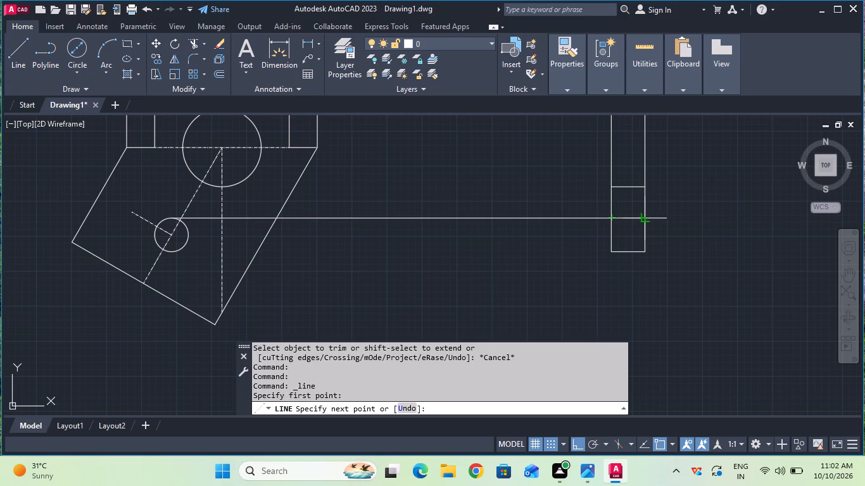
pyautogui.click(645, 220)
pyautogui.press('Escape')
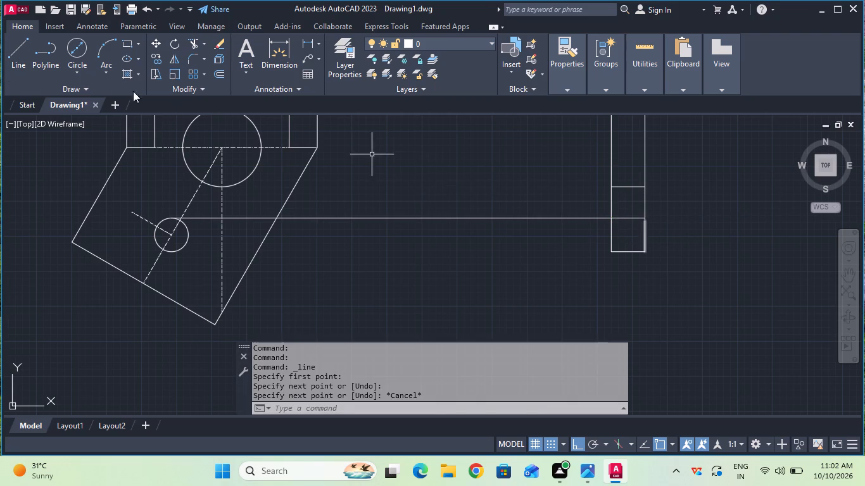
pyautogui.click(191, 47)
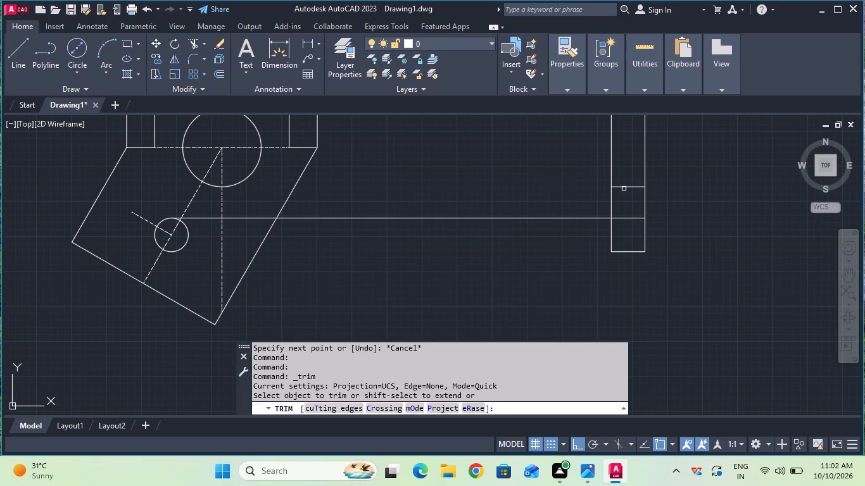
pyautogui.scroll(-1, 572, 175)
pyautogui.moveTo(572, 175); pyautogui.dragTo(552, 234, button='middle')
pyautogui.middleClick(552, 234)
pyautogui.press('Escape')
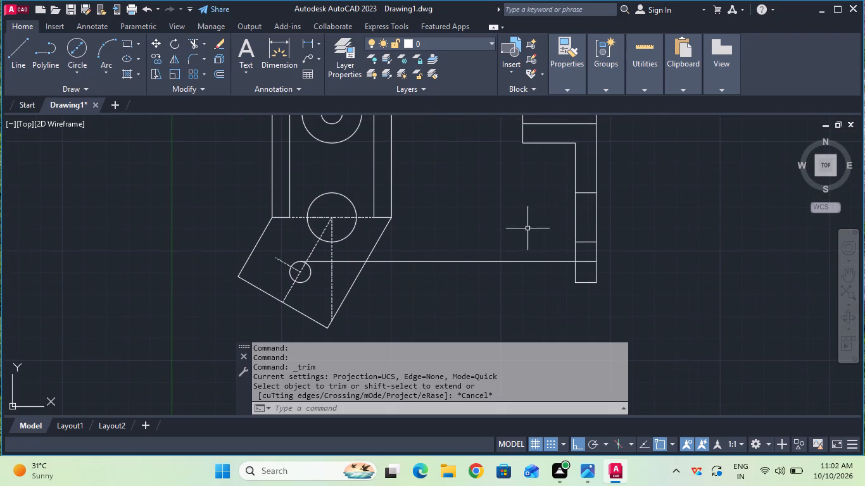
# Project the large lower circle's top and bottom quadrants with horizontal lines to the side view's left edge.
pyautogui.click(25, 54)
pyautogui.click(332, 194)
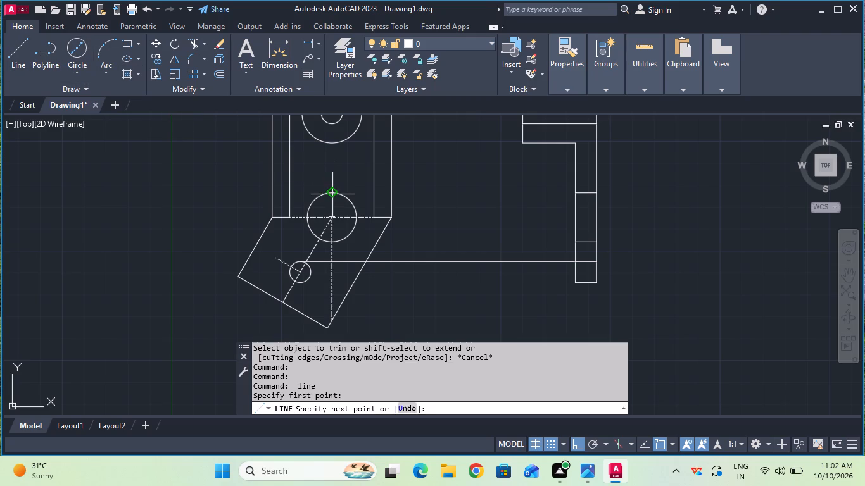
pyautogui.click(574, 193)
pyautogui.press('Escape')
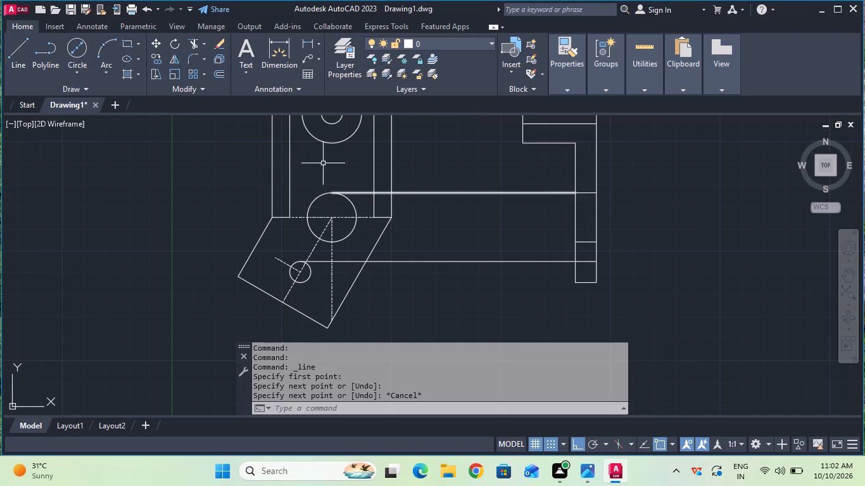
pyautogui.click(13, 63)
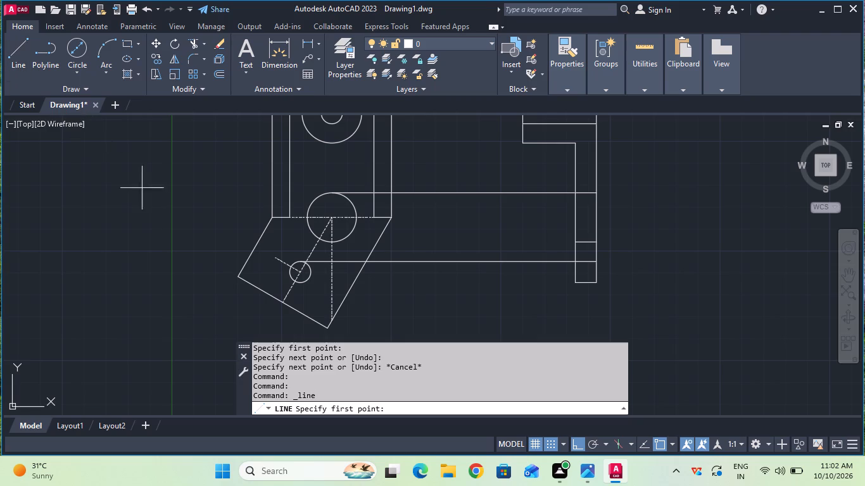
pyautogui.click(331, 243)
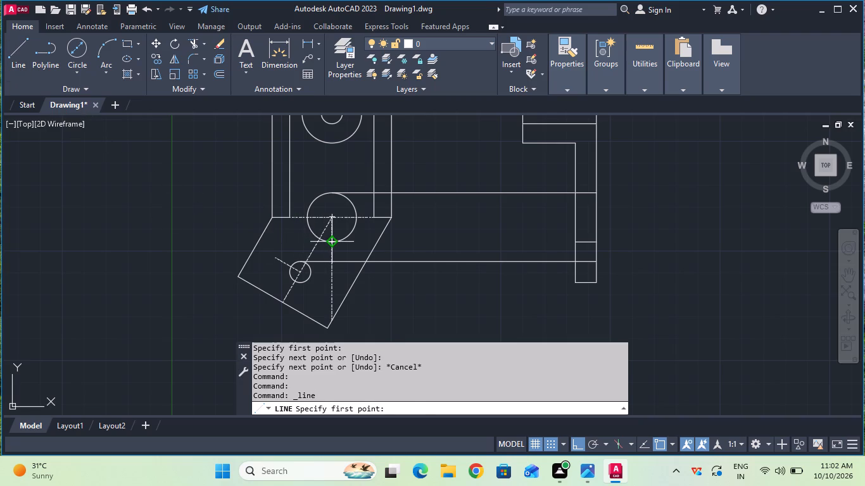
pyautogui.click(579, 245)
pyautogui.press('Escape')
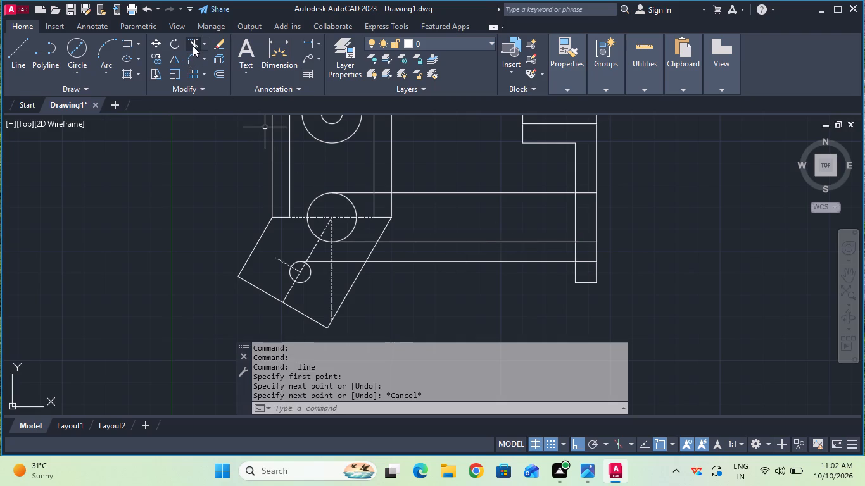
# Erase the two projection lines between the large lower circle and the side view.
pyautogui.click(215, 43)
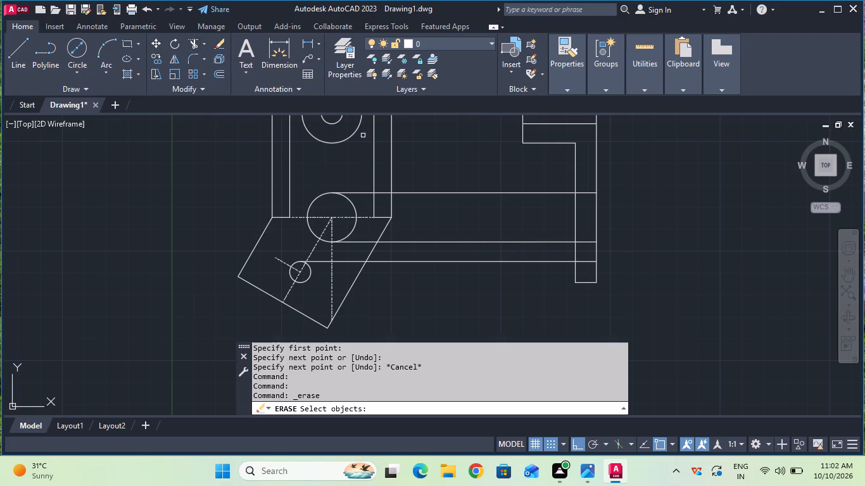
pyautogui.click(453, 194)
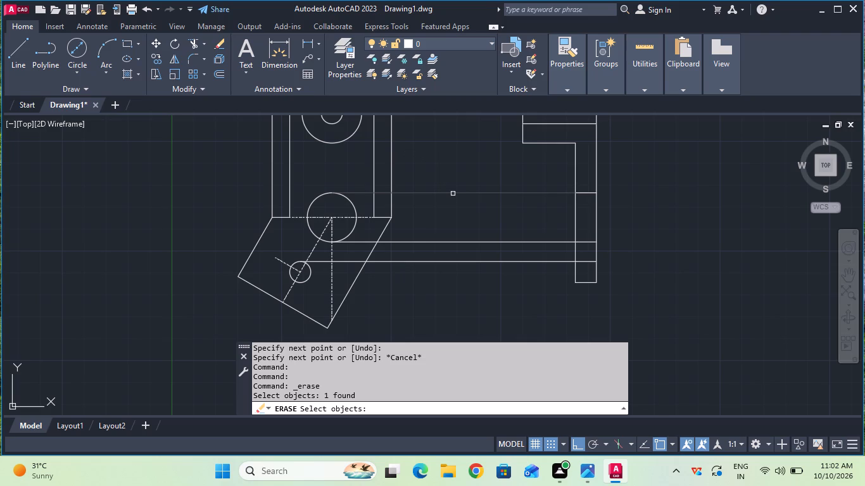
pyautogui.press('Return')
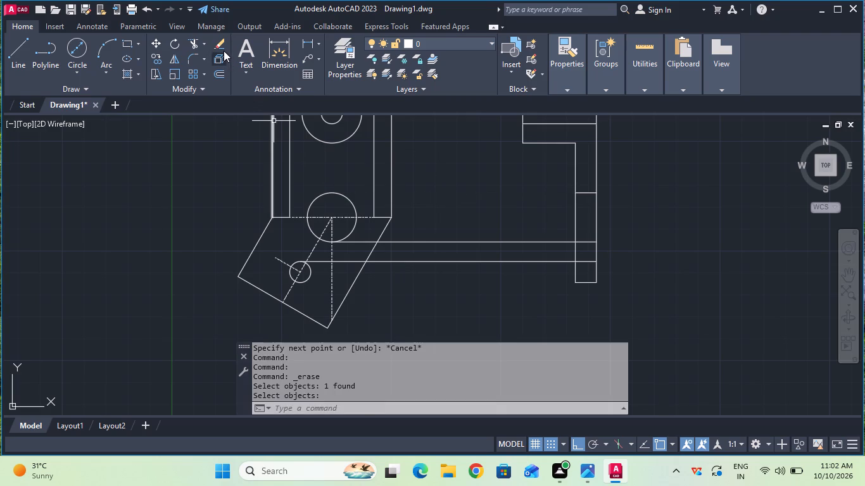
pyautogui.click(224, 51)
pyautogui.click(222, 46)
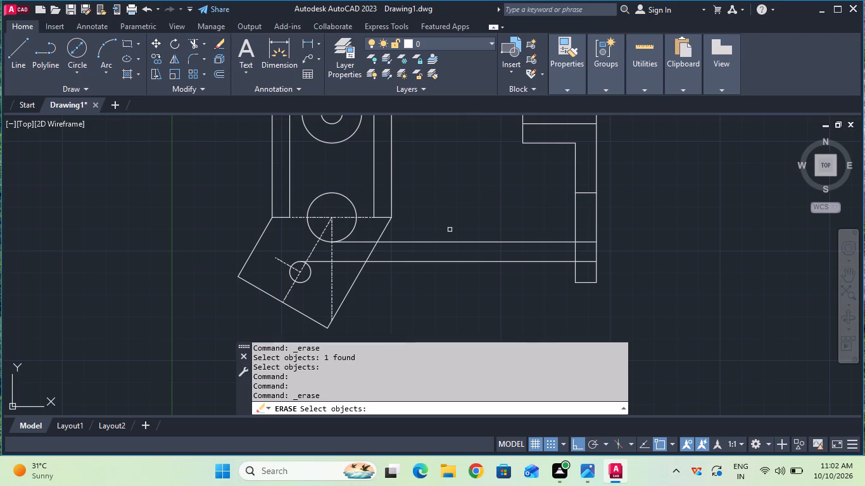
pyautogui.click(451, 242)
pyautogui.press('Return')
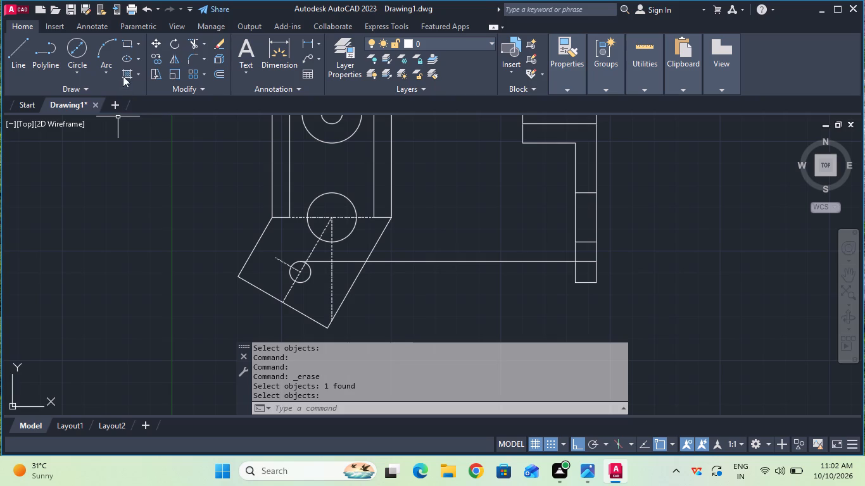
# Erase the projection line between the small circle's top quadrant and the side view.
pyautogui.click(214, 43)
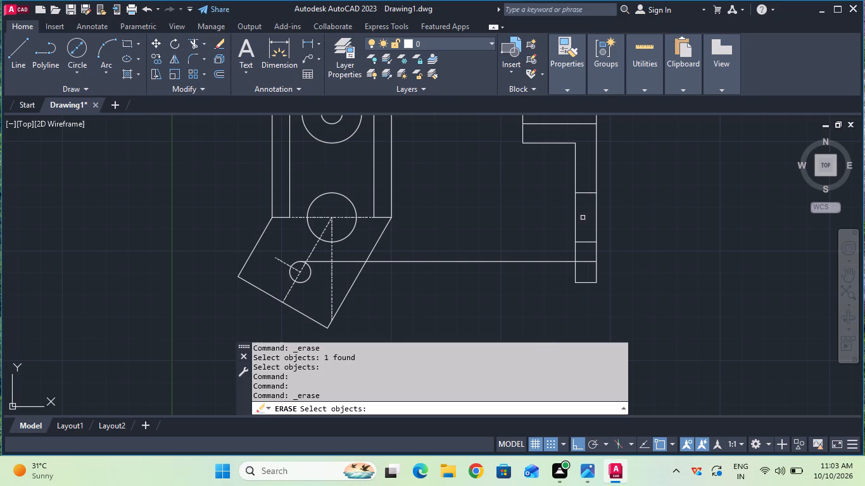
pyautogui.click(522, 263)
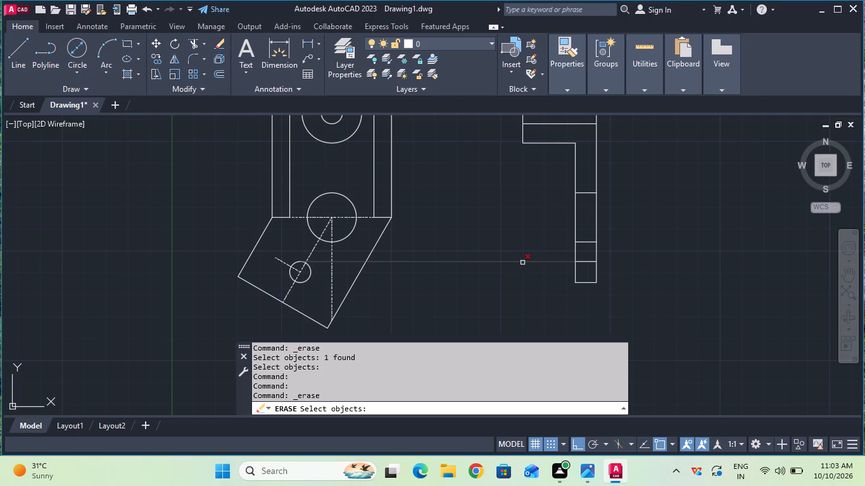
pyautogui.press('Return')
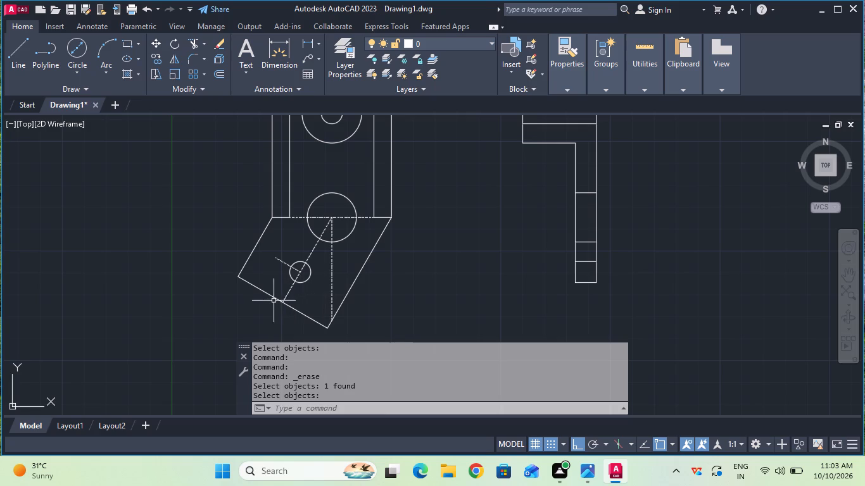
# Draw a horizontal projection line from the small circle's bottom quadrant to the side view's lower left corner.
pyautogui.scroll(1, 264, 299)
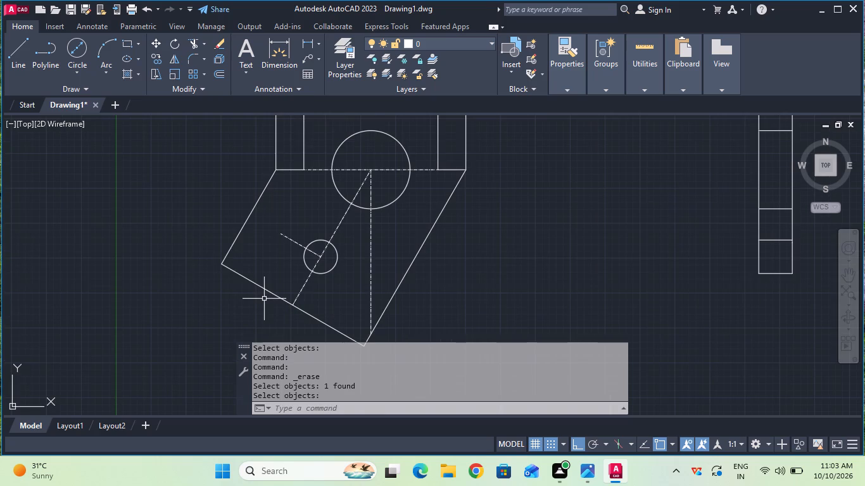
pyautogui.click(26, 62)
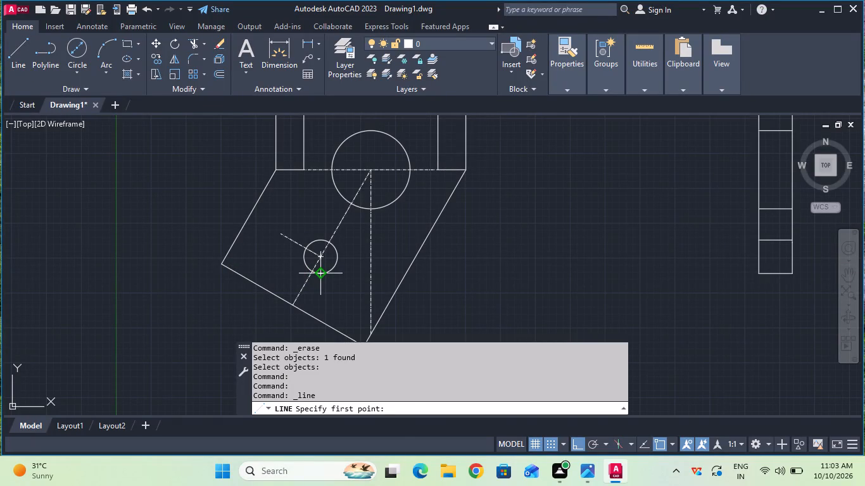
pyautogui.click(318, 273)
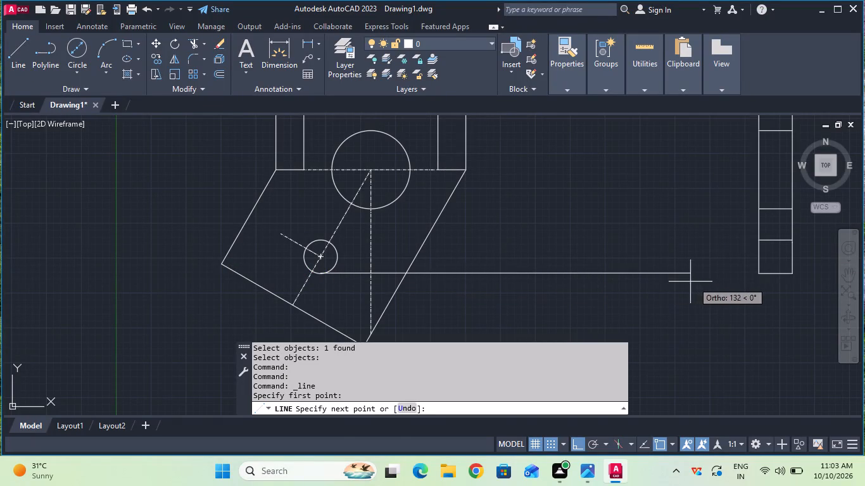
pyautogui.click(760, 277)
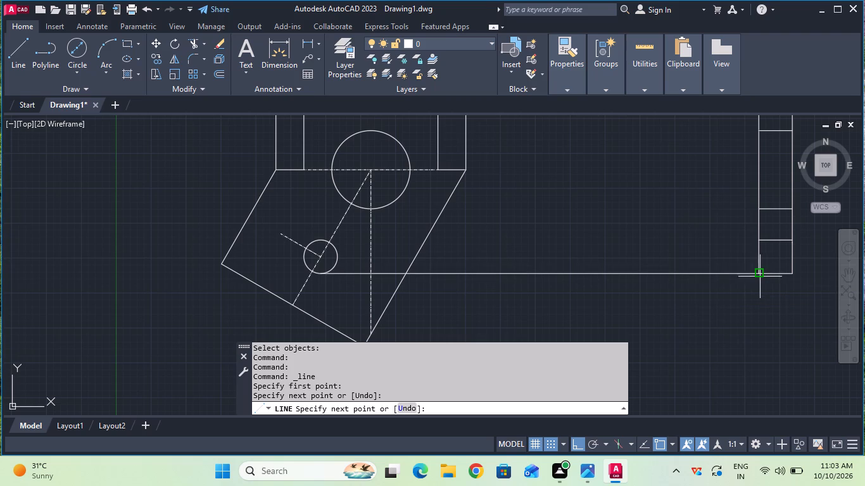
pyautogui.press('Escape')
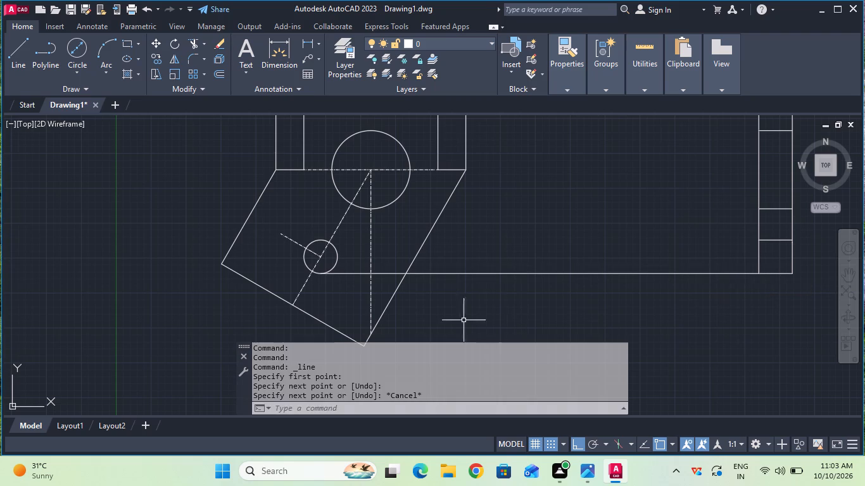
# Draw a horizontal line about 180 mm long from the centreline's end on the arm's lower edge to just past the side view's right edge.
pyautogui.click(24, 69)
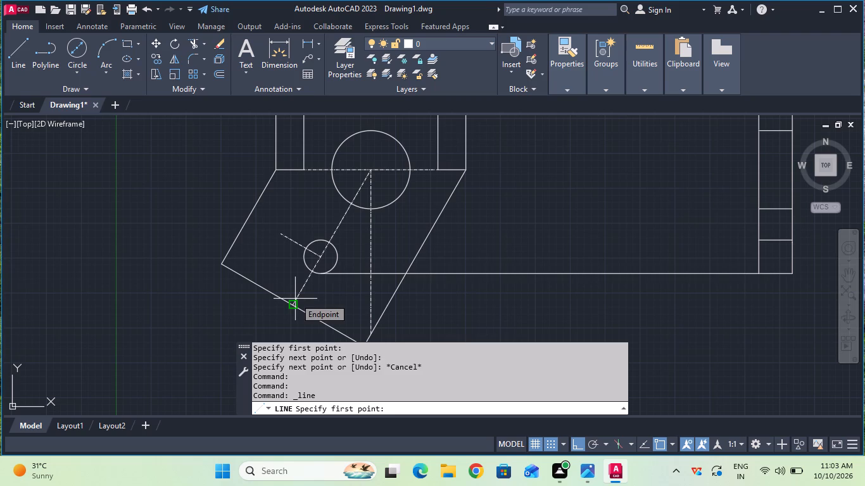
pyautogui.click(295, 305)
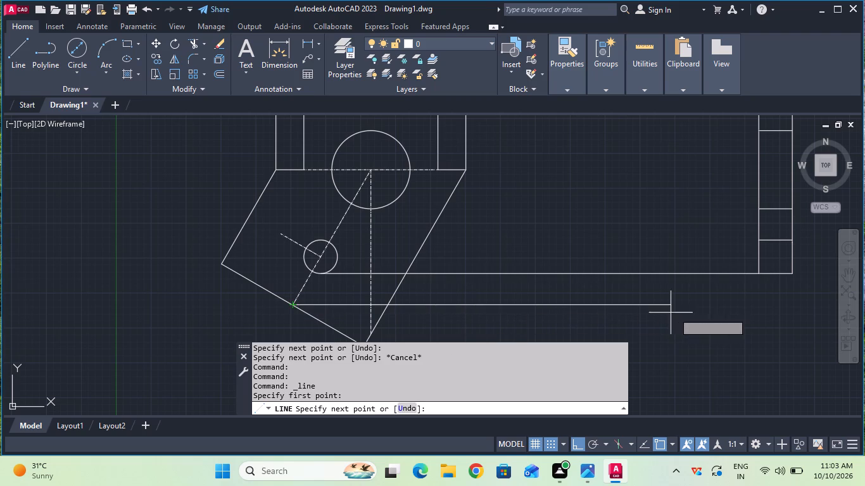
pyautogui.click(795, 309)
pyautogui.press('Escape')
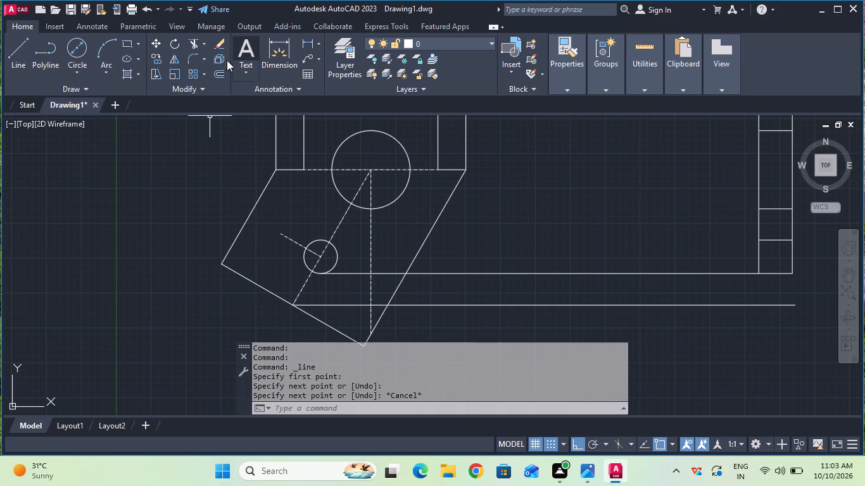
# Extend both vertical edges of the side view's lower part down to the projection line from the arm's lower edge.
pyautogui.click(203, 44)
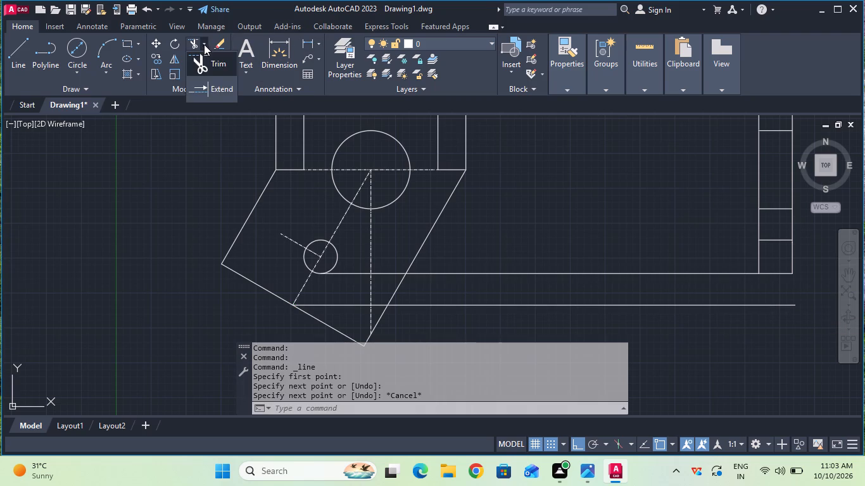
pyautogui.click(215, 93)
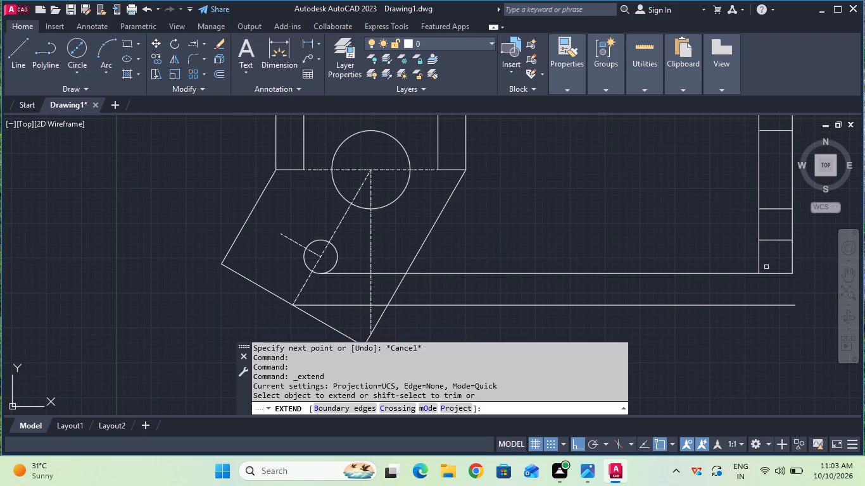
pyautogui.click(761, 270)
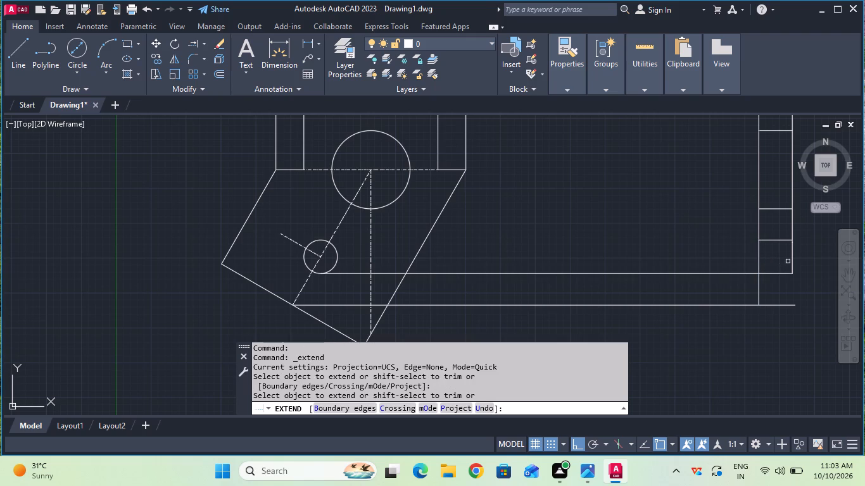
pyautogui.click(793, 261)
pyautogui.press('Escape')
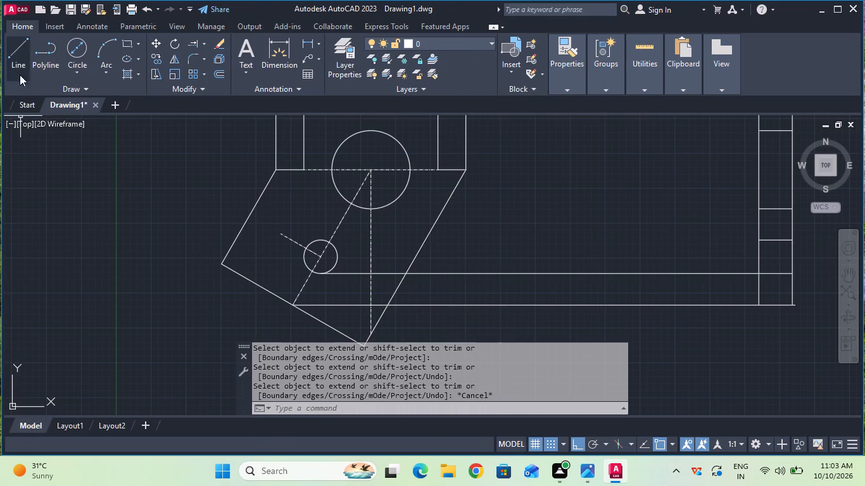
# Erase the horizontal projection line between the small circle's bottom quadrant and the side view.
pyautogui.click(215, 47)
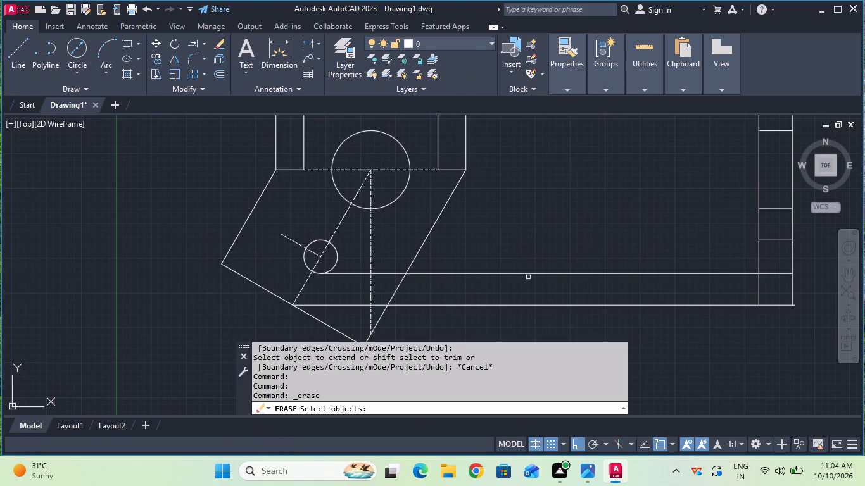
pyautogui.click(531, 273)
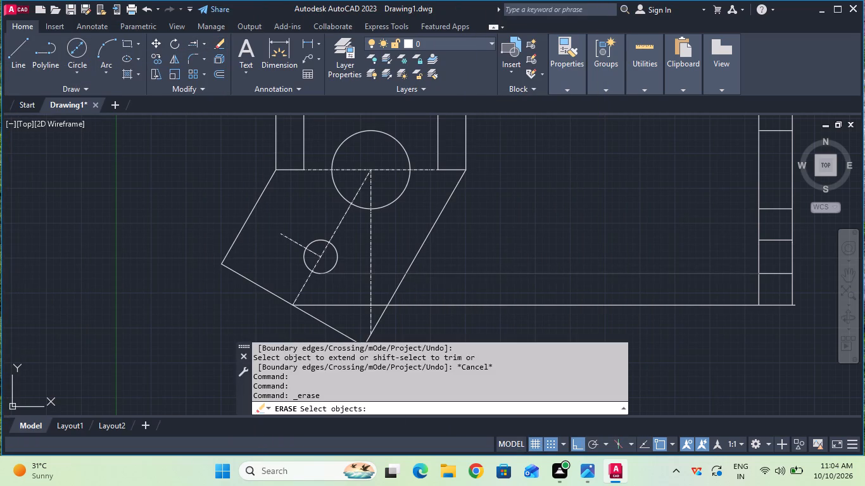
pyautogui.press('Return')
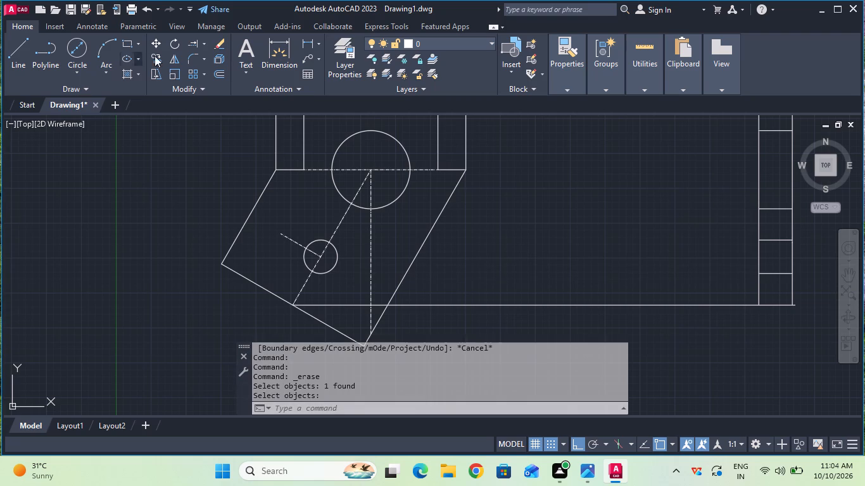
# Trim the lowest projection line on both sides so only the segment between the side view's vertical edges remains.
pyautogui.click(205, 44)
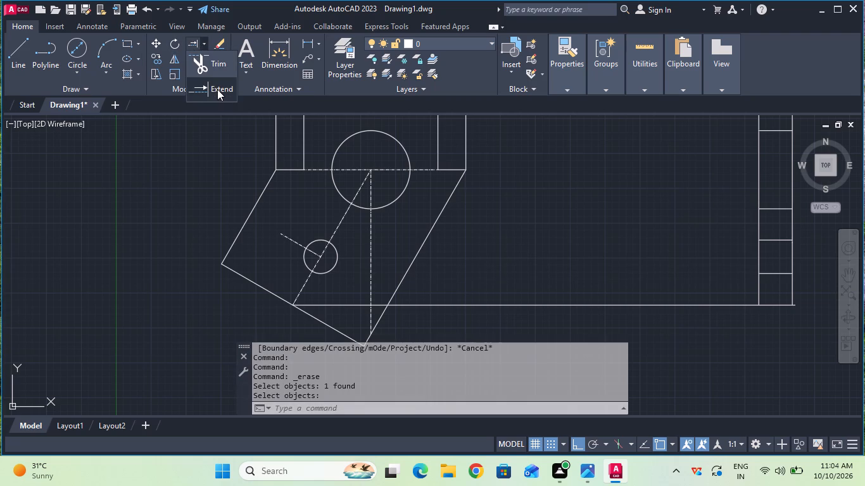
pyautogui.click(217, 89)
pyautogui.click(206, 46)
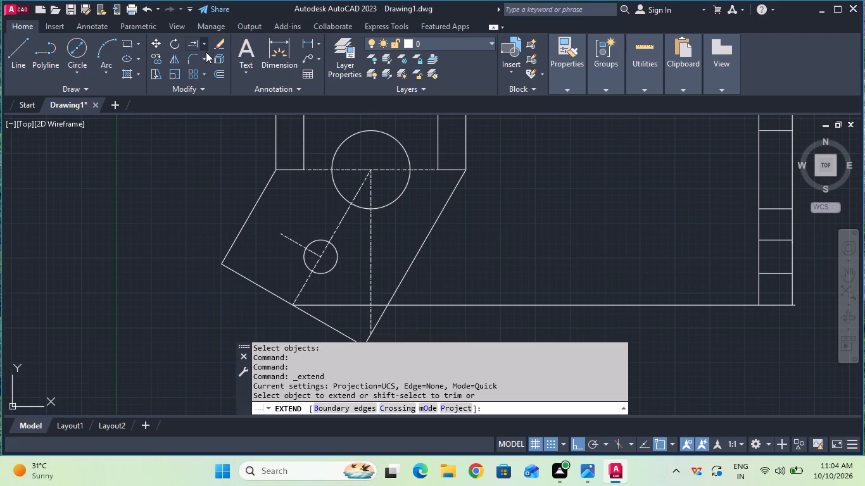
pyautogui.click(206, 62)
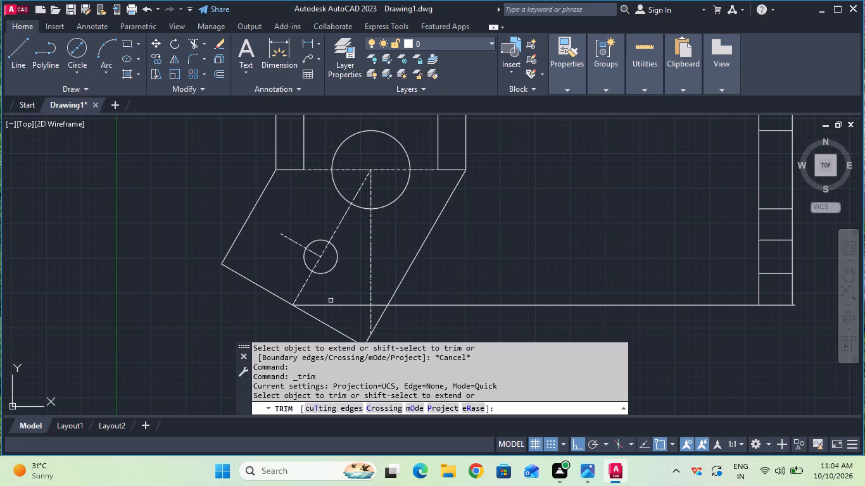
pyautogui.click(333, 304)
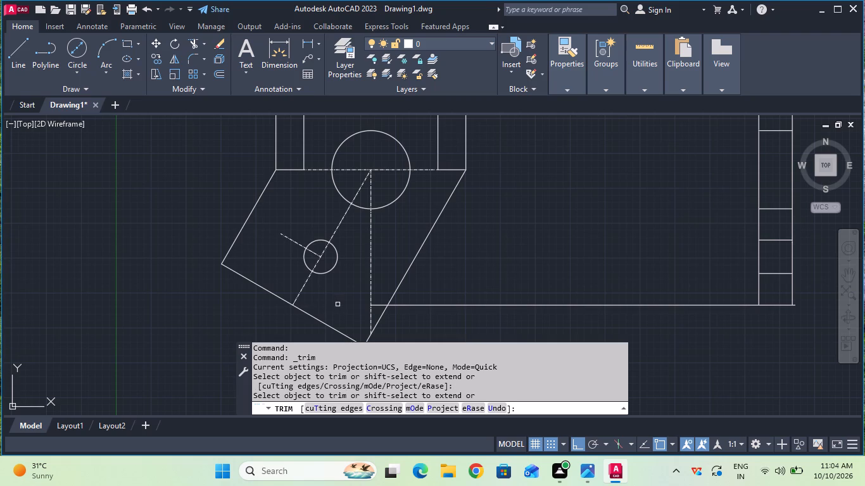
pyautogui.click(372, 306)
pyautogui.click(422, 306)
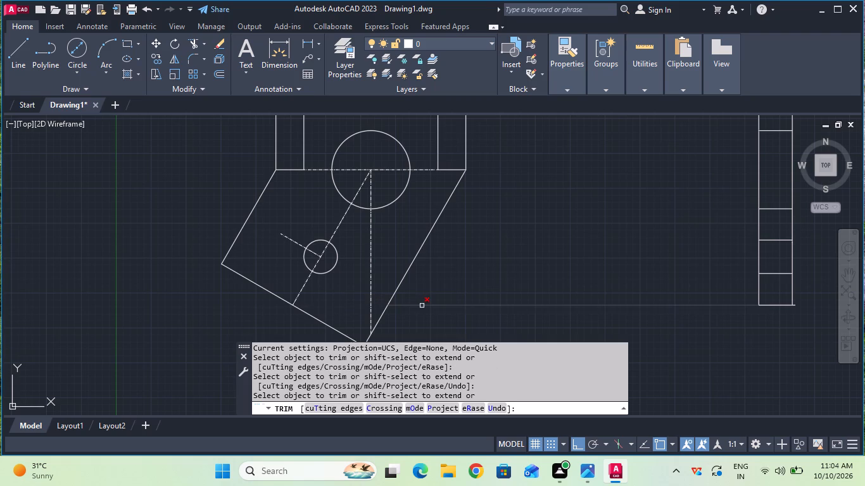
pyautogui.click(796, 306)
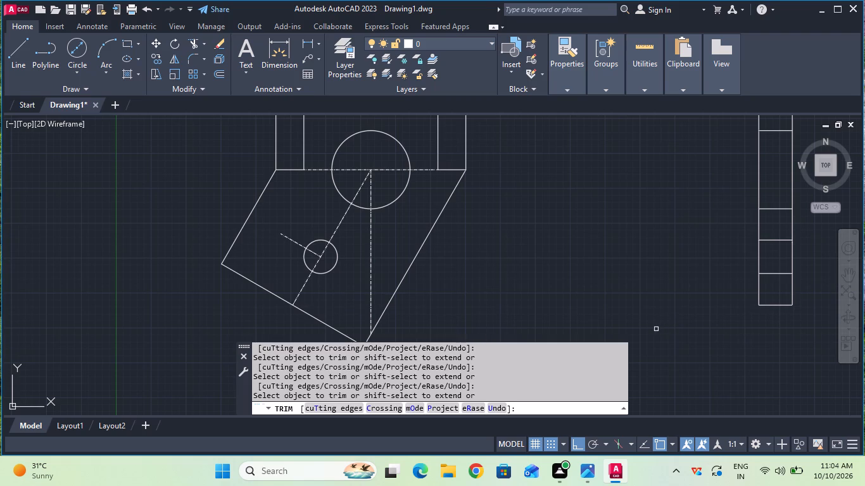
pyautogui.press('Escape')
# Draw a vertical line across the side view's protruding boss, from the step corner on its upper edge to its lower edge.
pyautogui.scroll(-1, 644, 296)
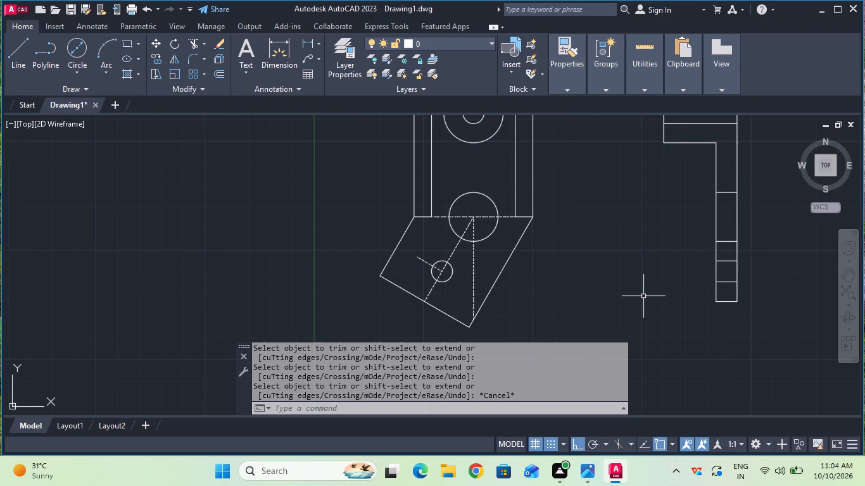
pyautogui.moveTo(647, 271); pyautogui.dragTo(536, 328, button='middle')
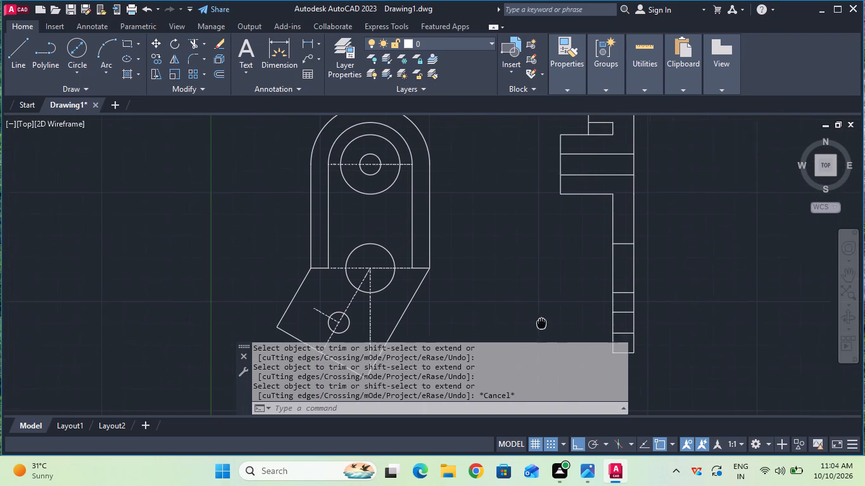
pyautogui.moveTo(536, 328); pyautogui.dragTo(531, 331, button='middle')
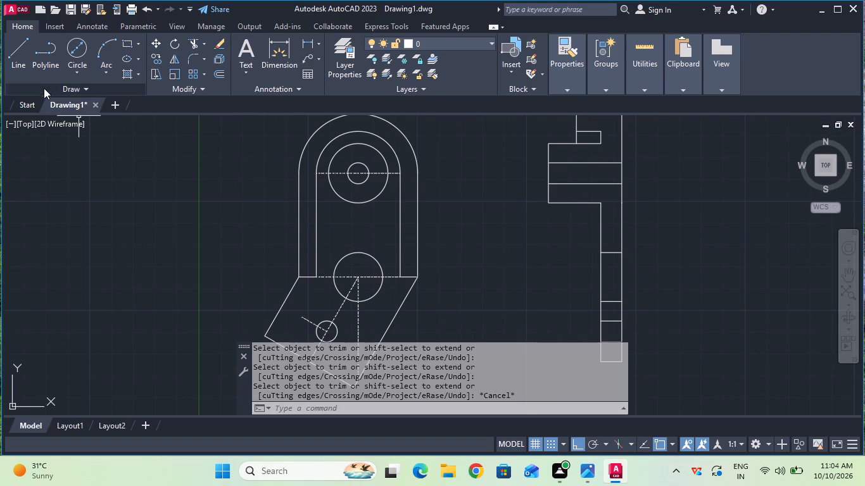
pyautogui.click(27, 71)
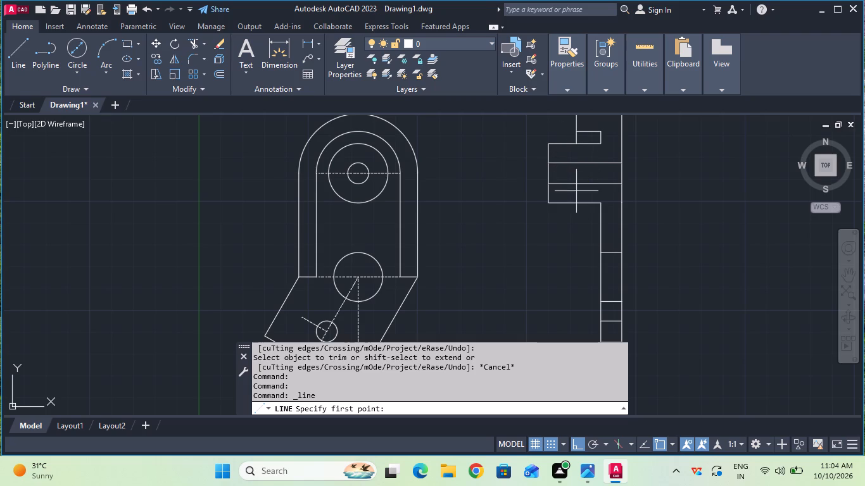
pyautogui.click(577, 144)
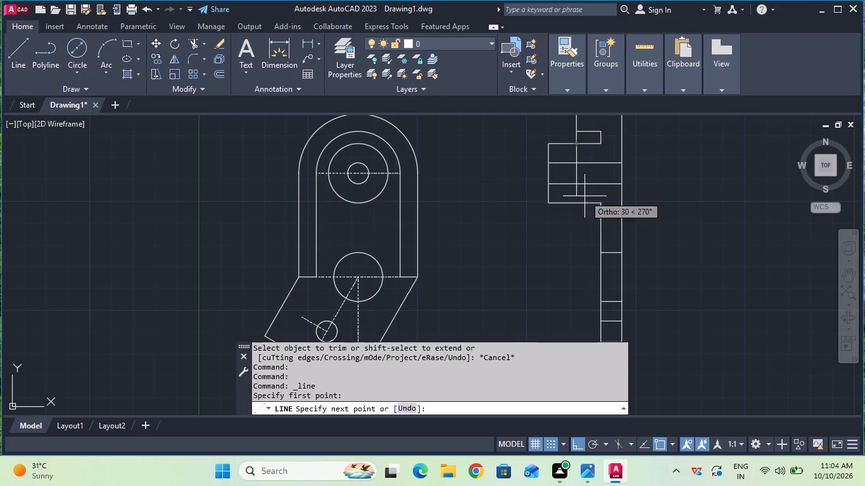
pyautogui.click(577, 206)
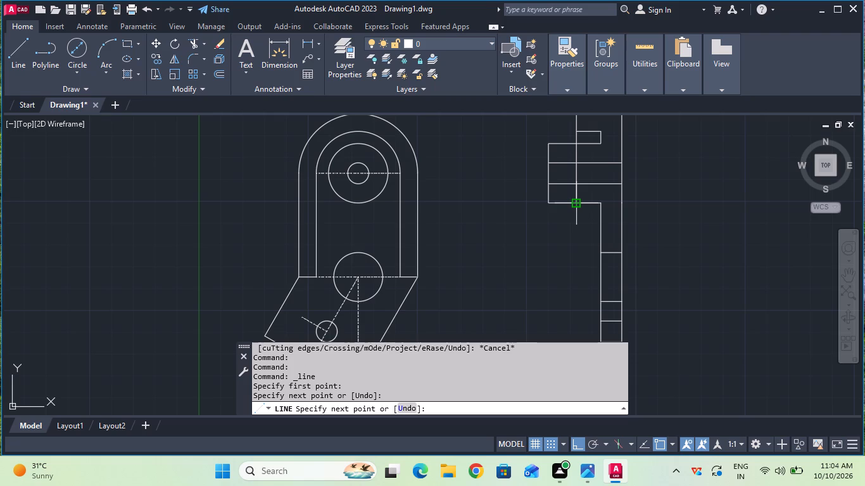
pyautogui.press('Escape')
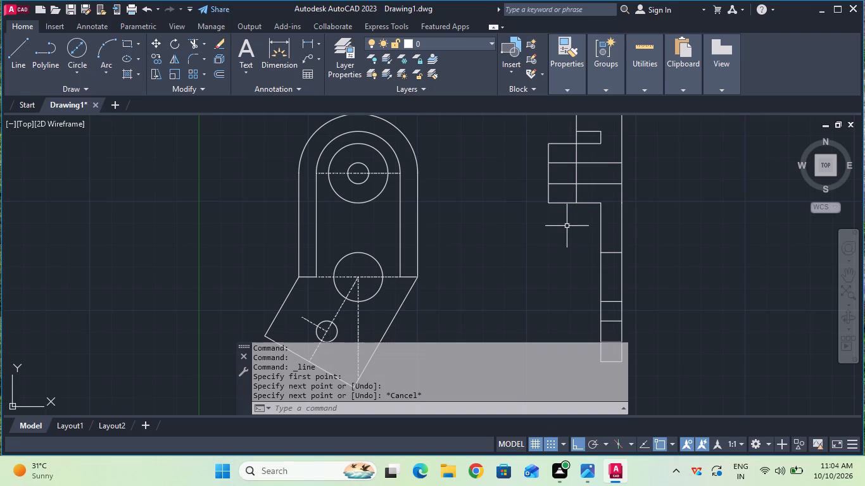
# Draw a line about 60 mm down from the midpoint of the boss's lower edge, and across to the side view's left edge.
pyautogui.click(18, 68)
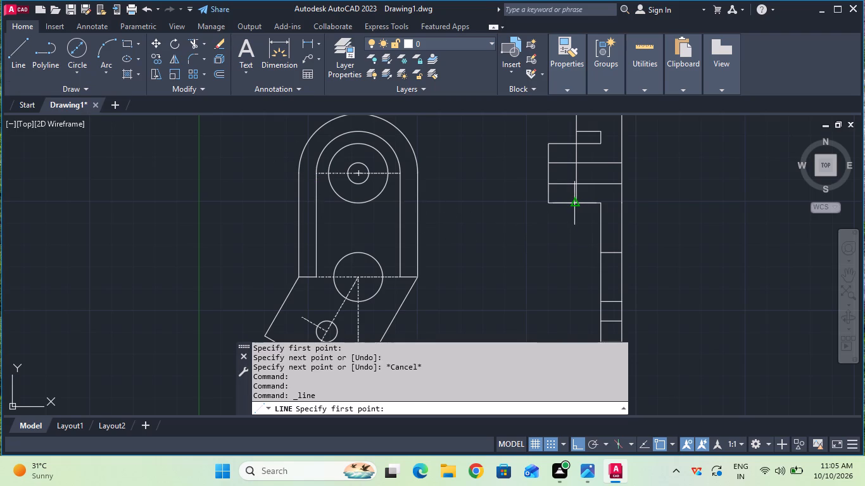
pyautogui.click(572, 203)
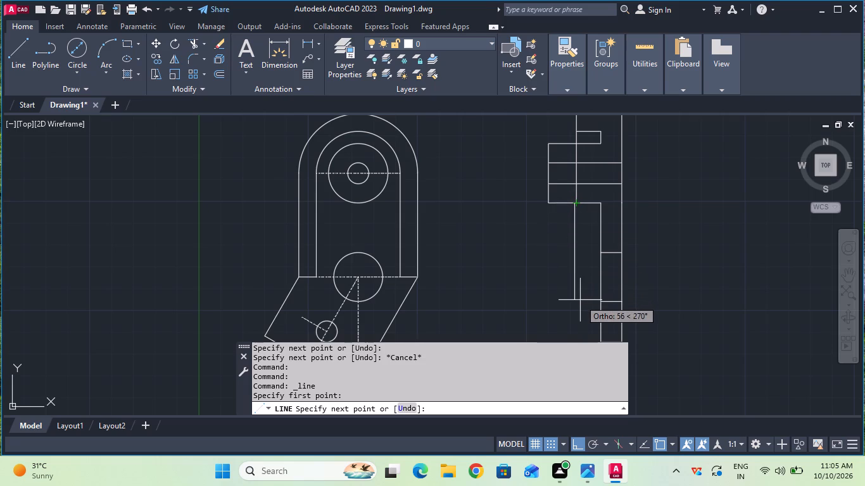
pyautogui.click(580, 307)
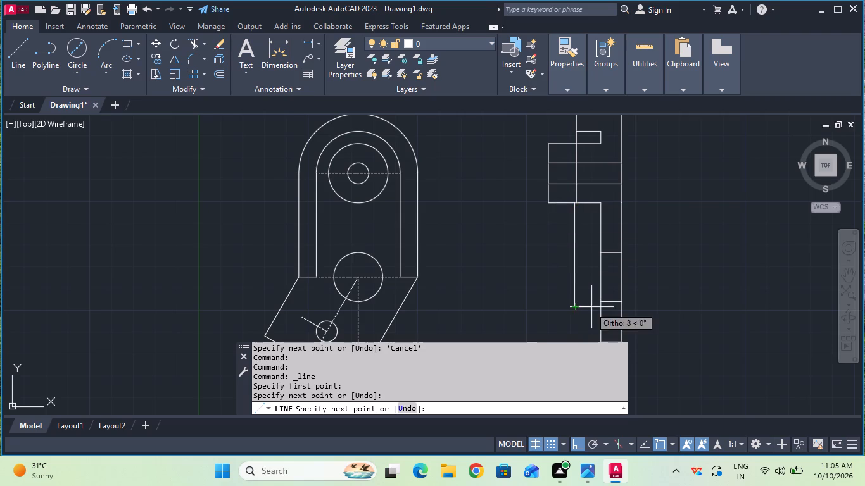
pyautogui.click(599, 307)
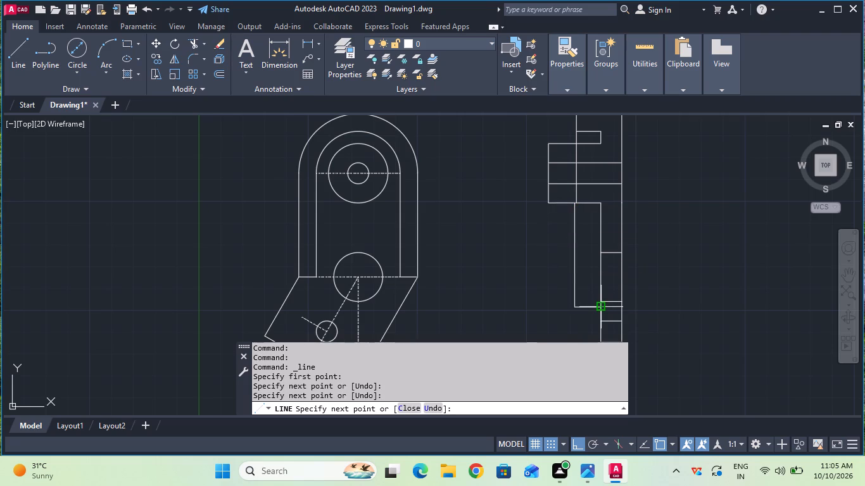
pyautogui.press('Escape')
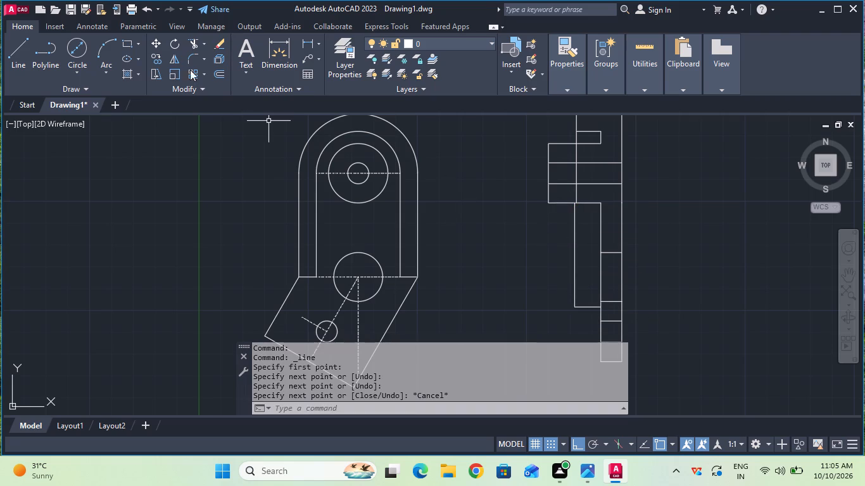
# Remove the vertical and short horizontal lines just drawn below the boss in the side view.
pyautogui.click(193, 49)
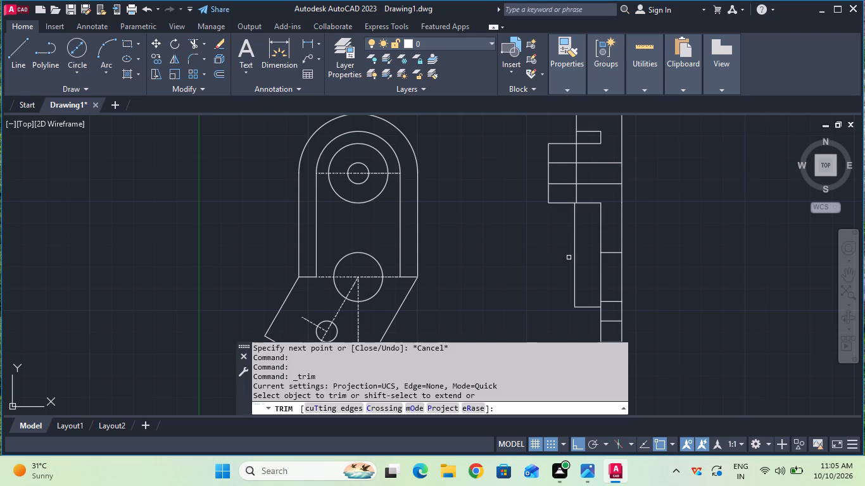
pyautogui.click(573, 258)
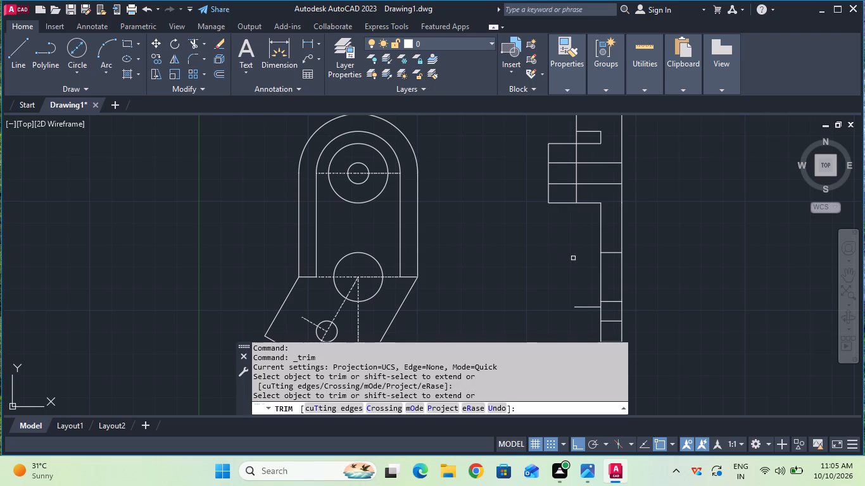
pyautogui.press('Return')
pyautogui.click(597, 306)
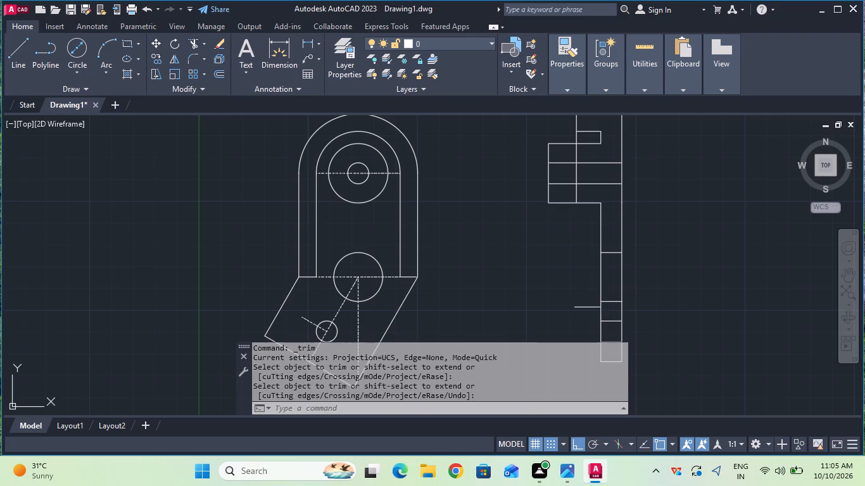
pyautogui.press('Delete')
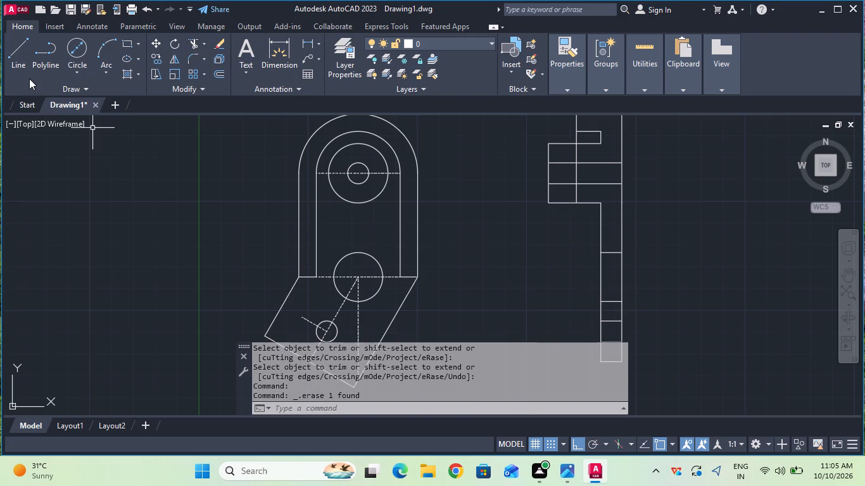
# Draw a line about 60 mm down from the boss divider's lower endpoint, and horizontally across to the side view's left edge.
pyautogui.click(23, 66)
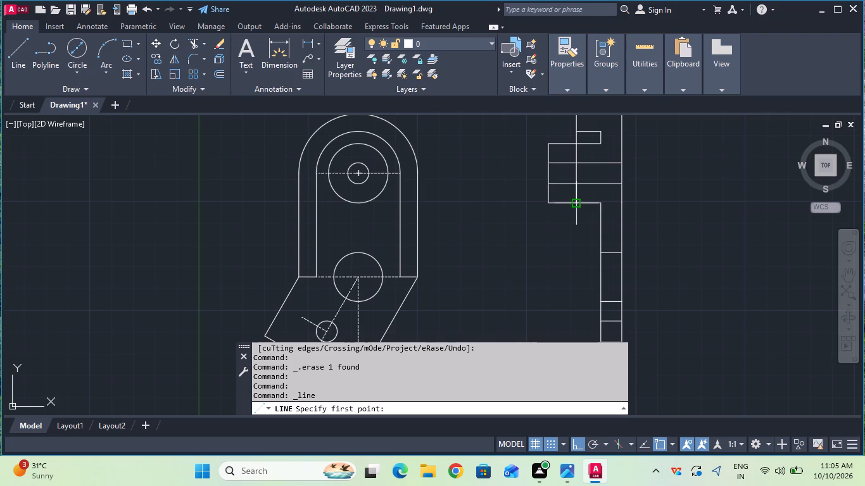
pyautogui.click(579, 205)
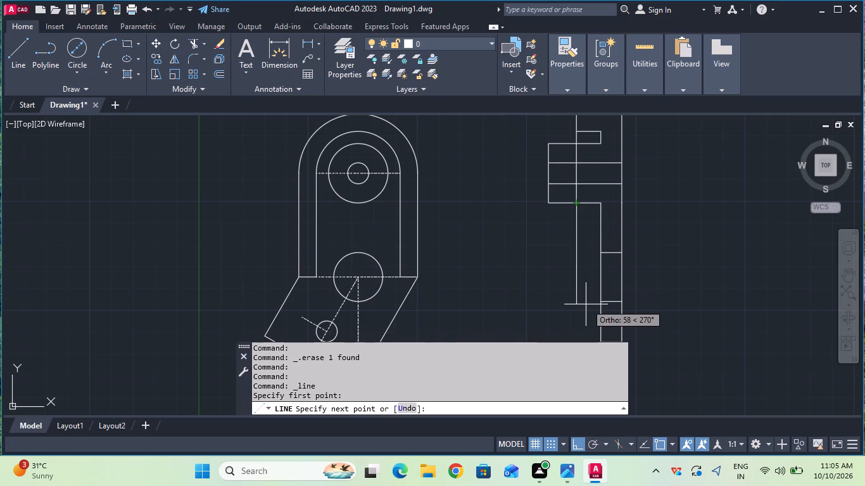
pyautogui.click(586, 307)
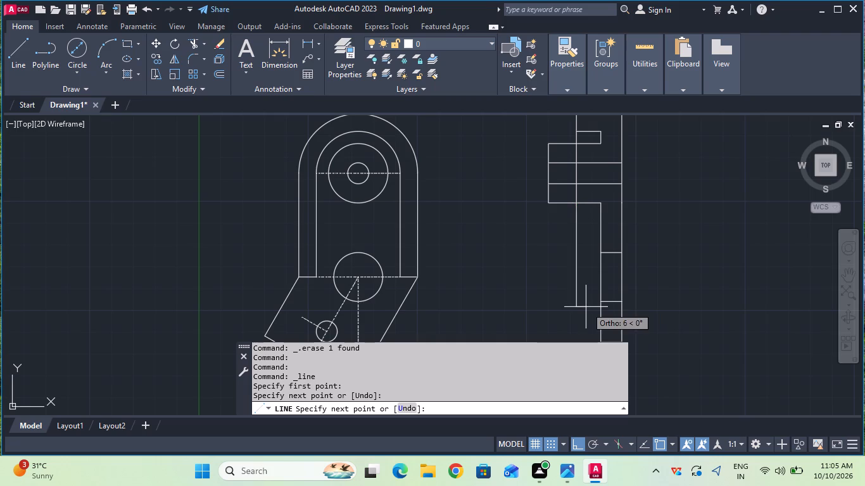
pyautogui.click(600, 308)
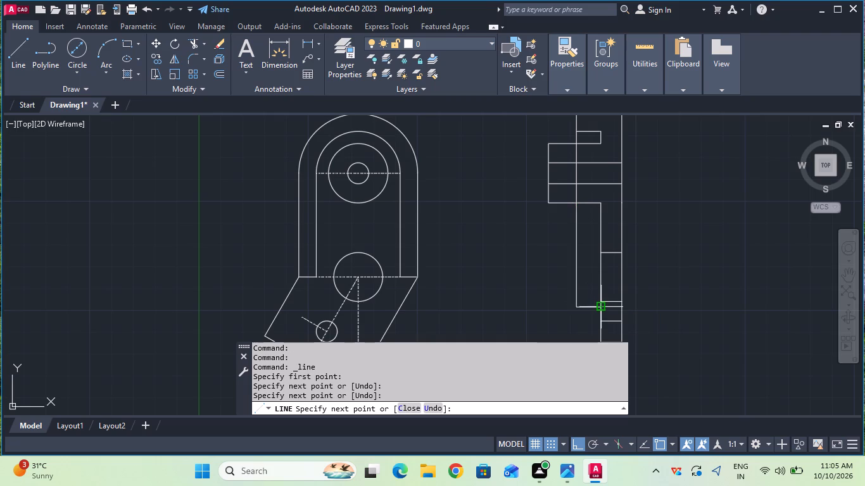
pyautogui.press('Escape')
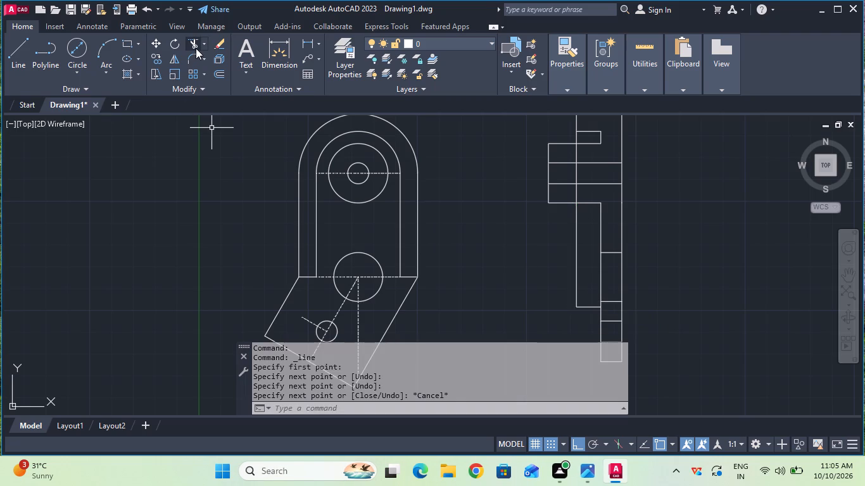
# Trim away the vertical divider segments crossing the protruding boss in the side view.
pyautogui.click(196, 48)
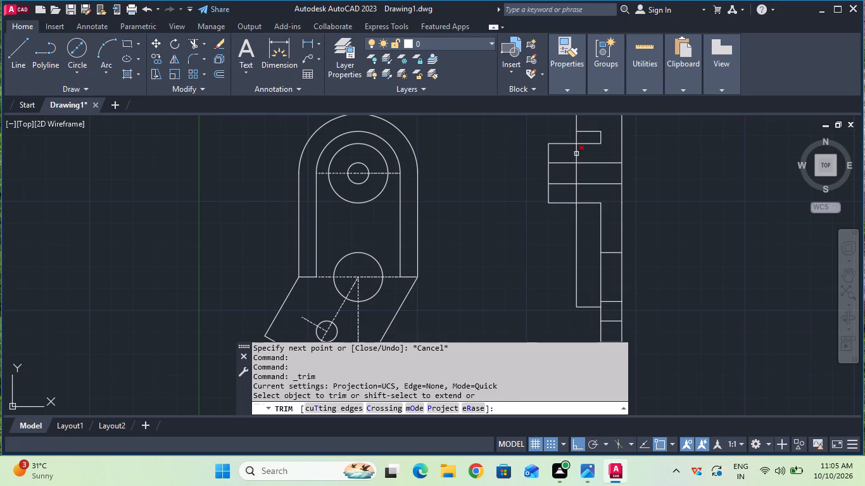
pyautogui.click(576, 154)
pyautogui.click(578, 168)
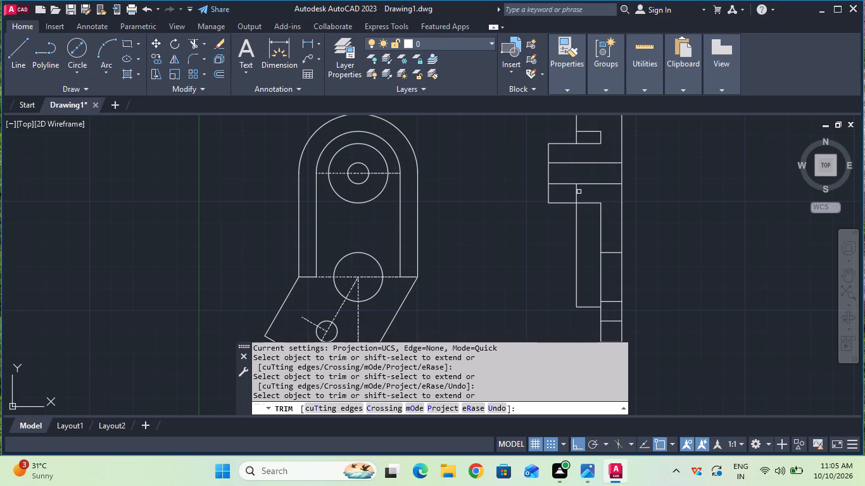
pyautogui.click(578, 194)
pyautogui.press('Escape')
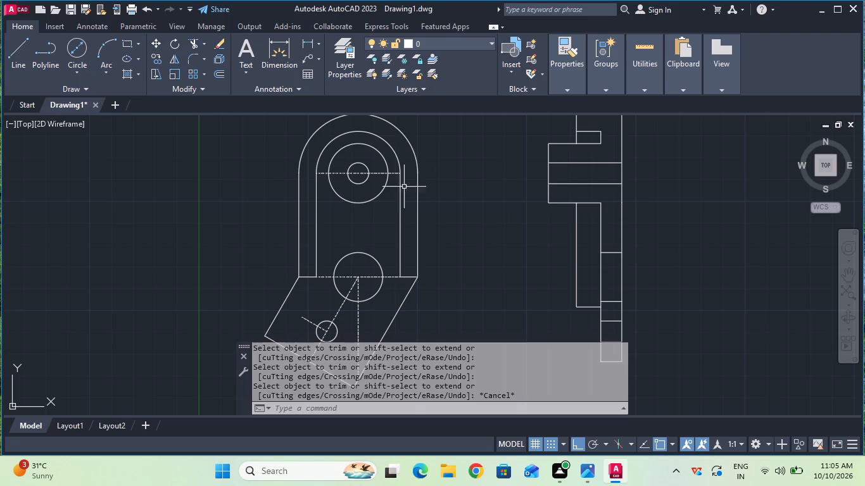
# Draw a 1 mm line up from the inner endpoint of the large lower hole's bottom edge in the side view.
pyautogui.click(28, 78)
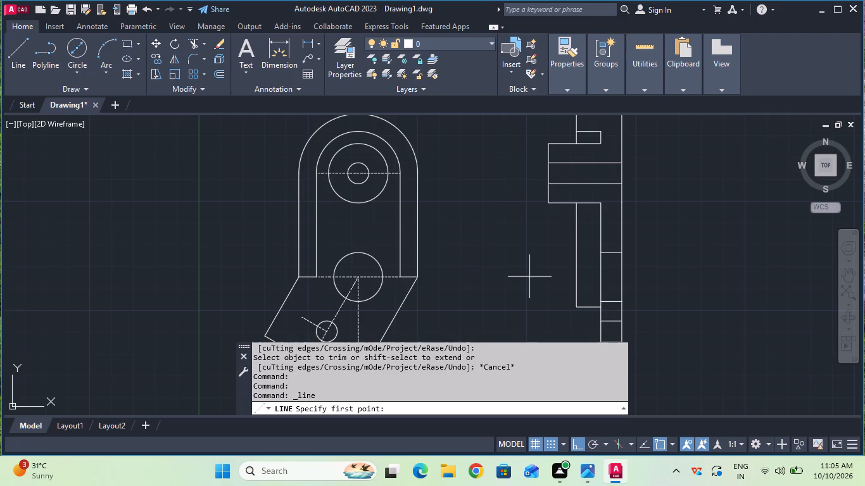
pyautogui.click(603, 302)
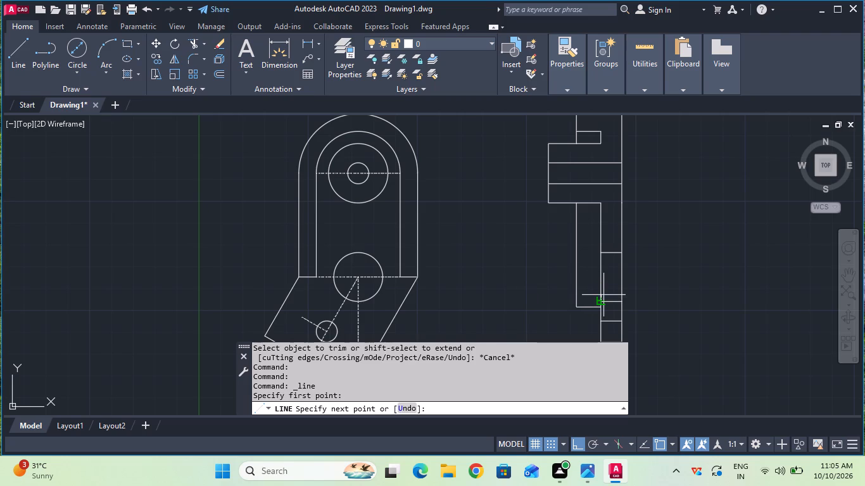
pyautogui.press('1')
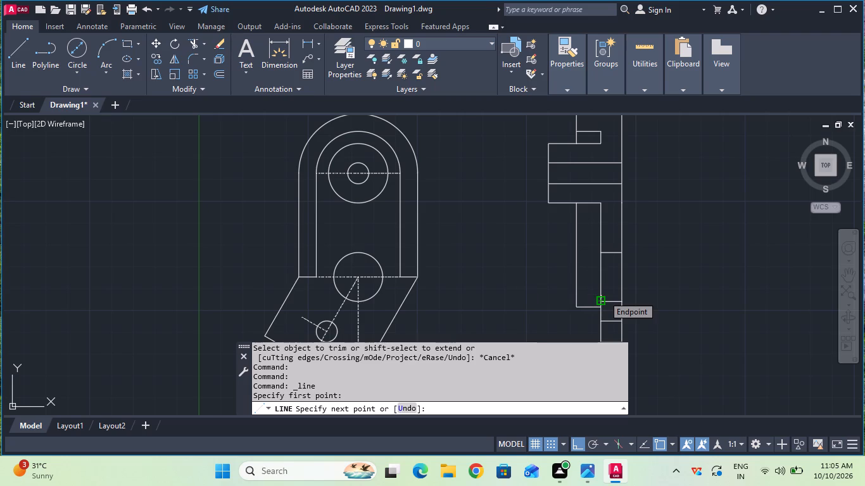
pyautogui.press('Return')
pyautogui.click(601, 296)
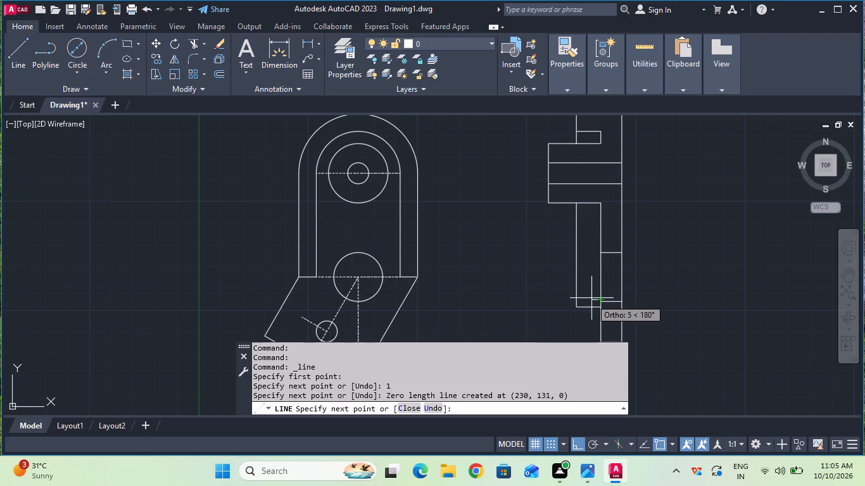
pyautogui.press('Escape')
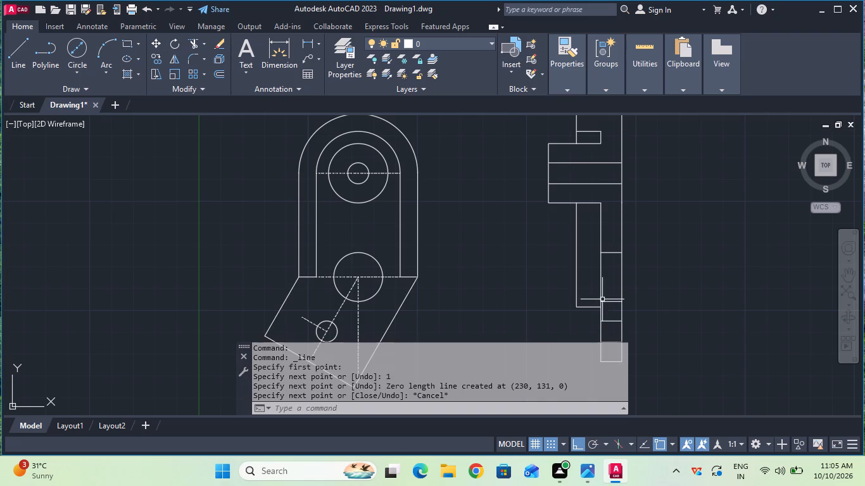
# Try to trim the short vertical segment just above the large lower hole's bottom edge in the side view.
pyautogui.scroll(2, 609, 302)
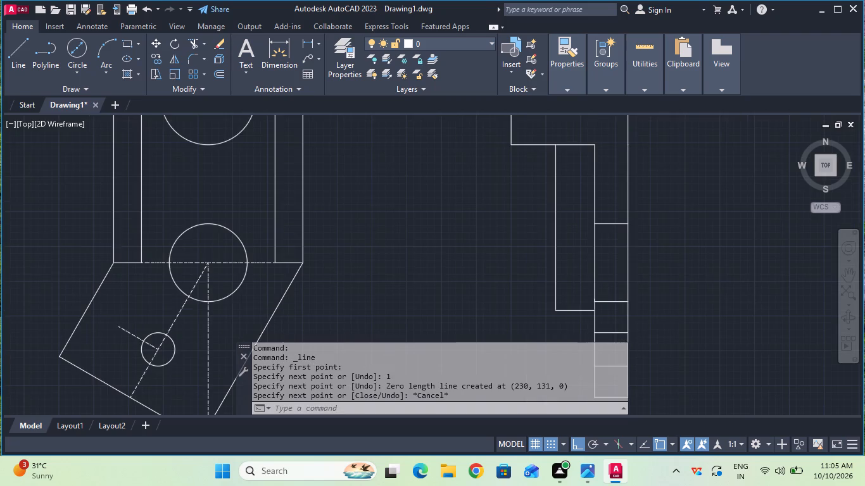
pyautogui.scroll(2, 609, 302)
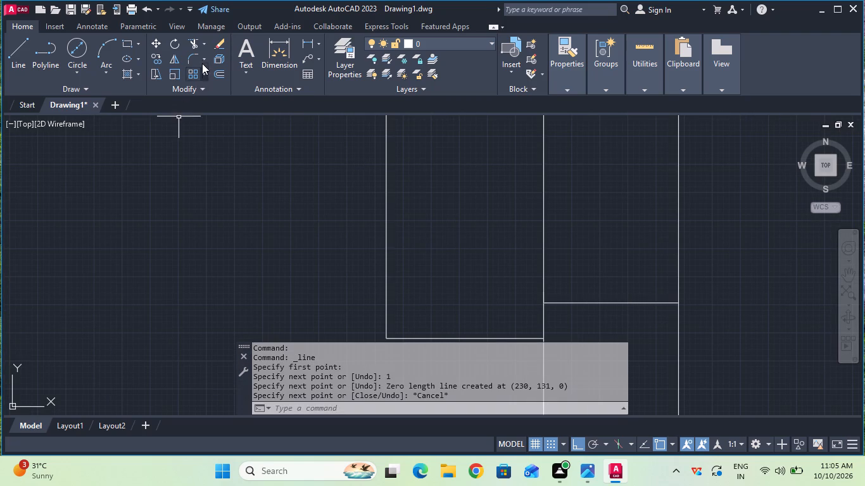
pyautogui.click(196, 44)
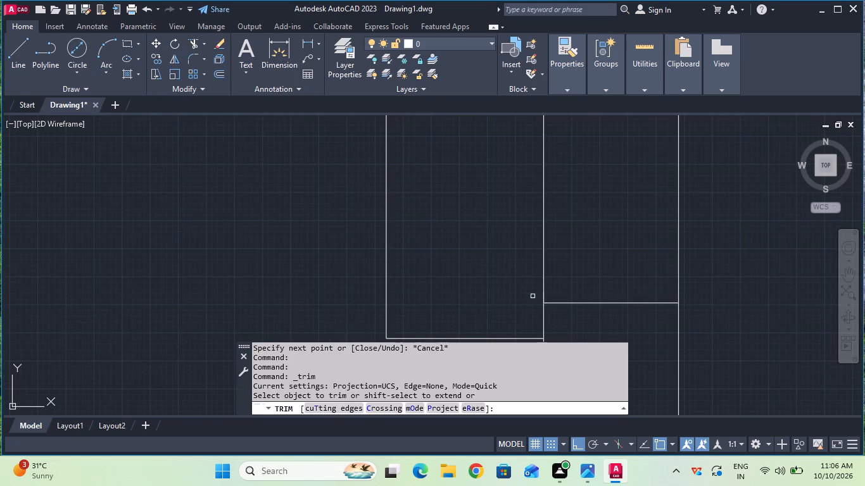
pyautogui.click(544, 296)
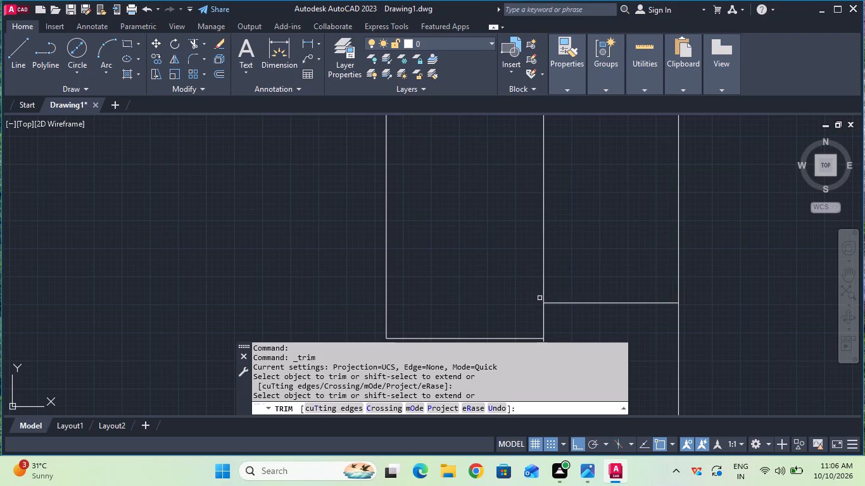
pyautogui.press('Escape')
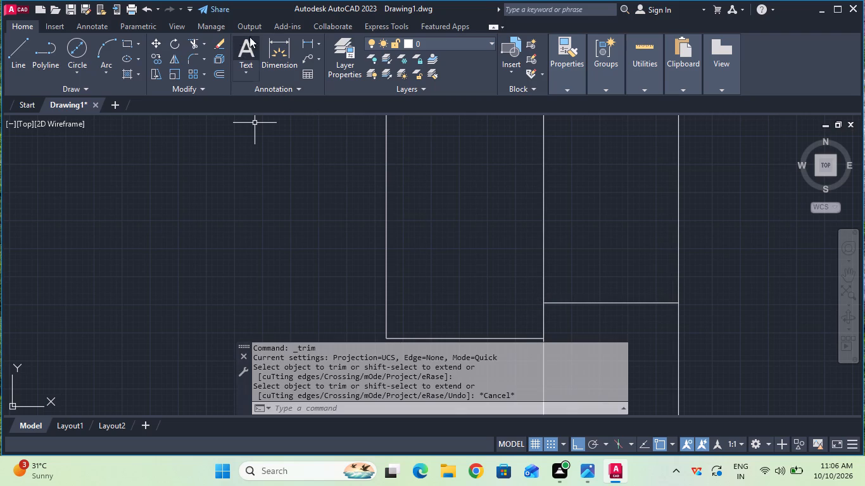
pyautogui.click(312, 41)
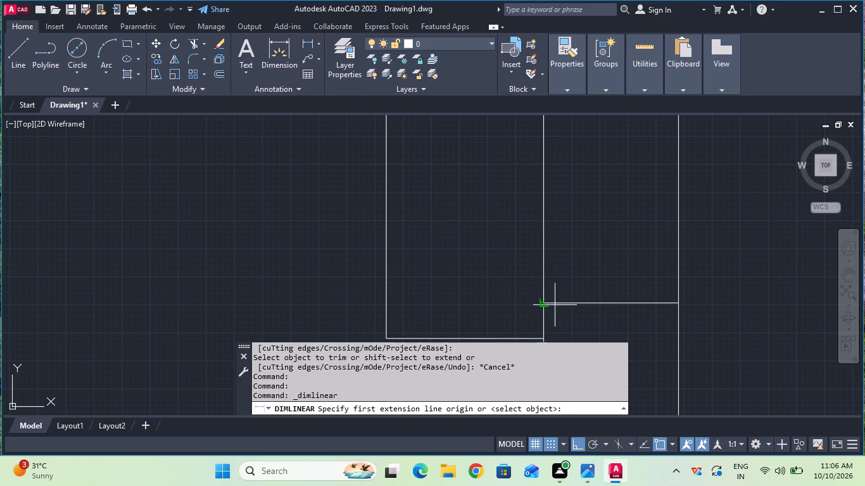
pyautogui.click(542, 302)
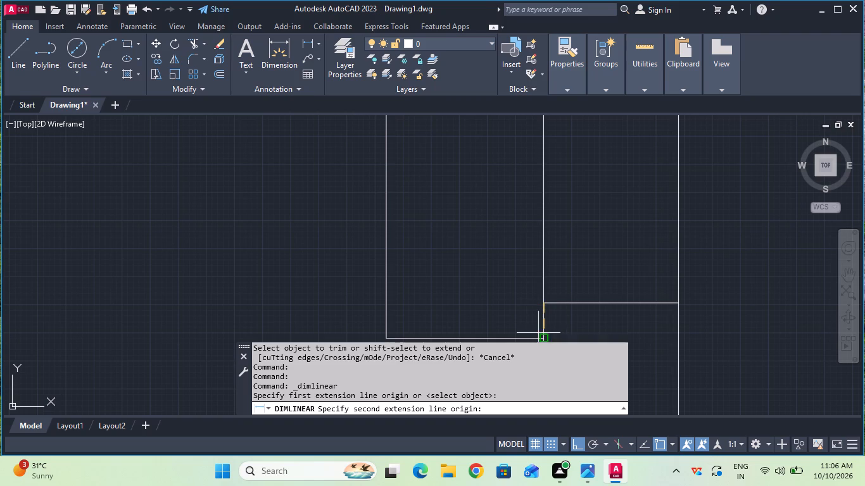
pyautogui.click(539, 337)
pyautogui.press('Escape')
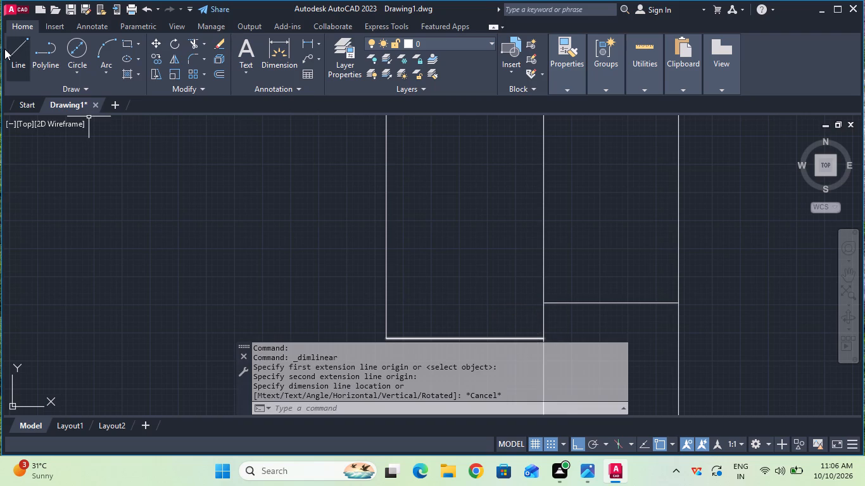
# Place a 3 mm vertical linear dimension up from the inner endpoint of the large lower hole's bottom edge in the side view.
pyautogui.click(317, 45)
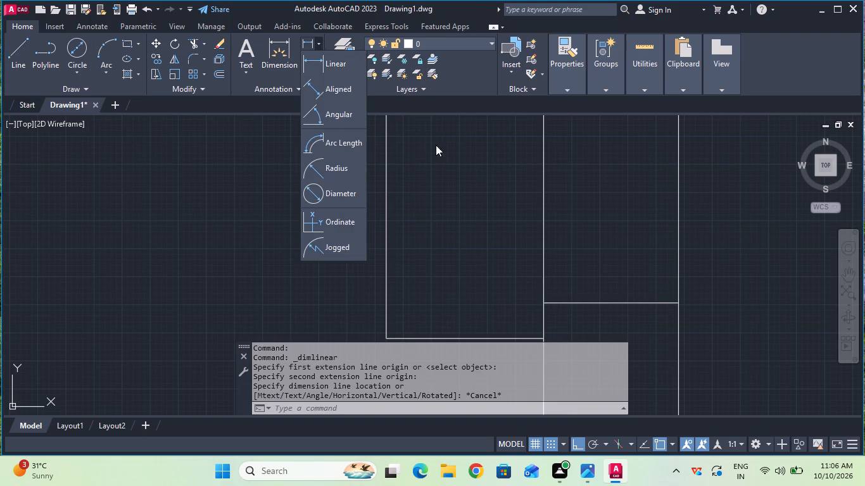
pyautogui.click(338, 65)
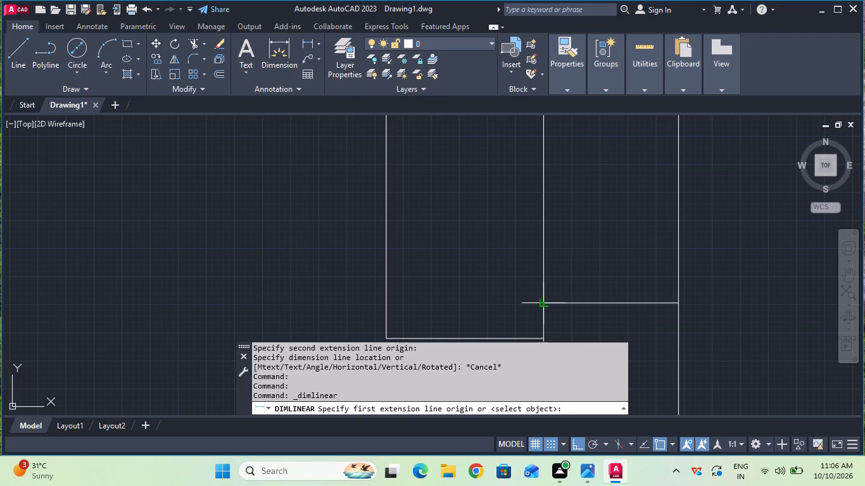
pyautogui.click(543, 300)
pyautogui.press('3')
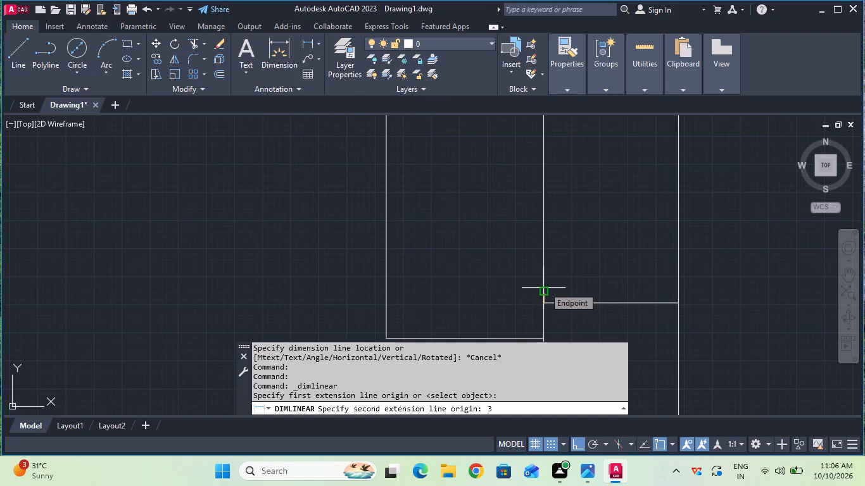
pyautogui.press('Return')
pyautogui.click(567, 278)
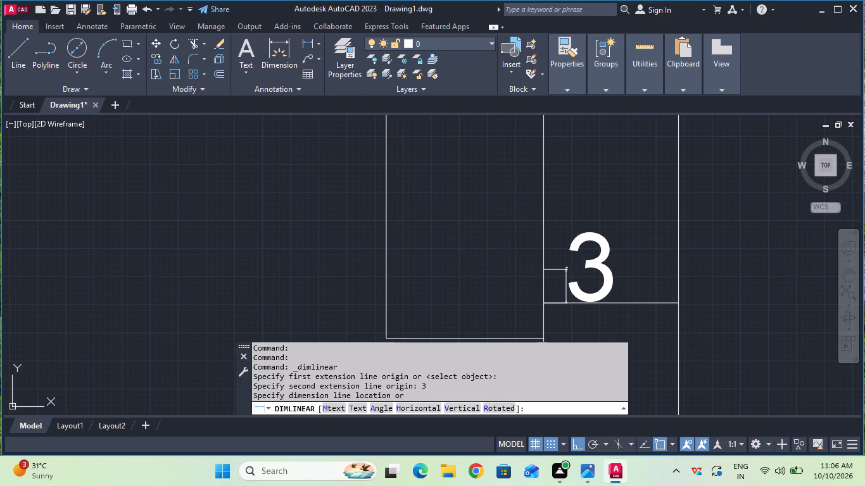
pyautogui.press('Escape')
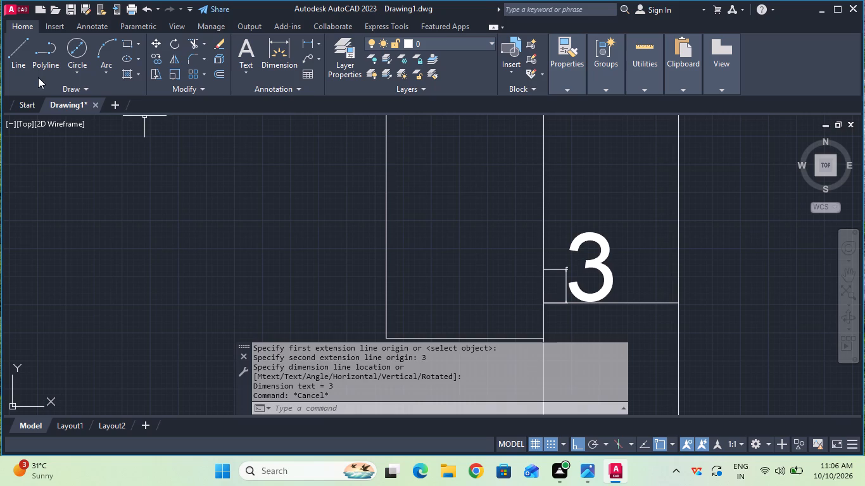
# Draw a horizontal line from the midpoint of the 3 mm dimension's upper extension line across to the rim's outer vertical edge.
pyautogui.click(24, 70)
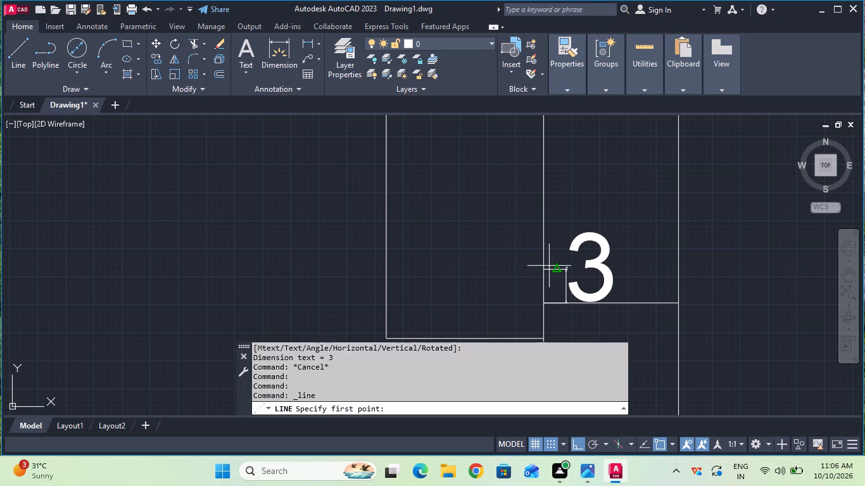
pyautogui.click(558, 271)
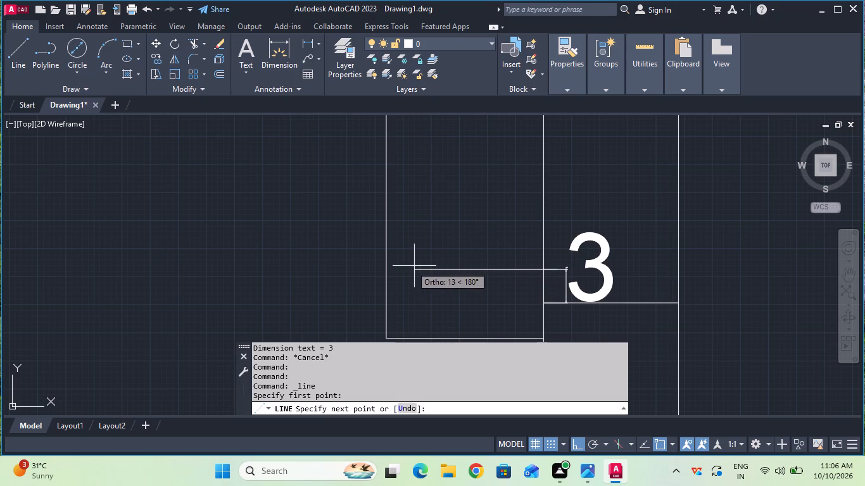
pyautogui.click(385, 274)
pyautogui.press('Escape')
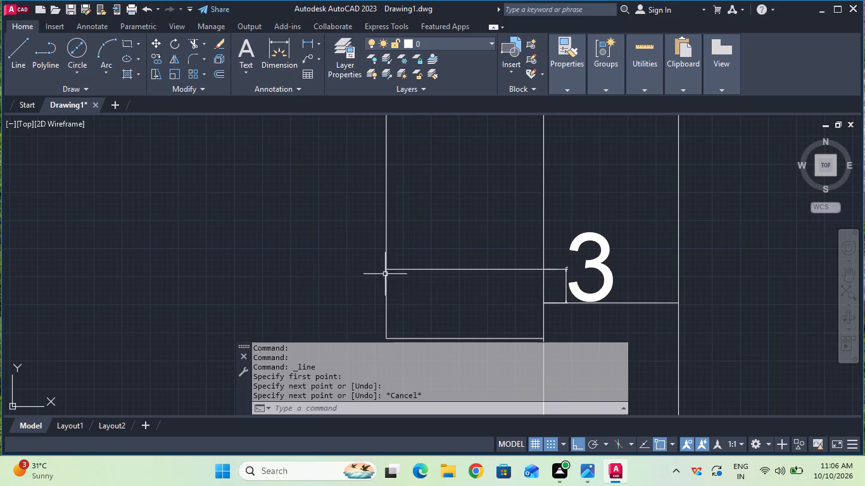
# Erase the 3 mm dimension from the side view.
pyautogui.click(215, 47)
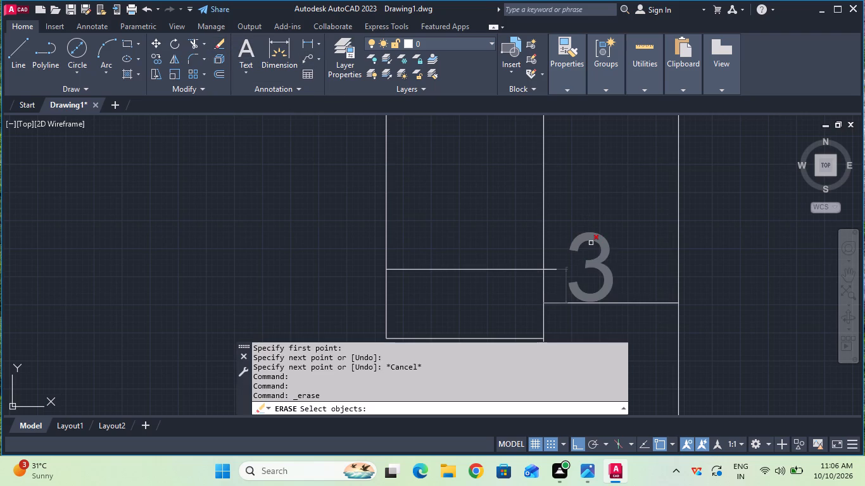
pyautogui.click(593, 239)
pyautogui.press('Return')
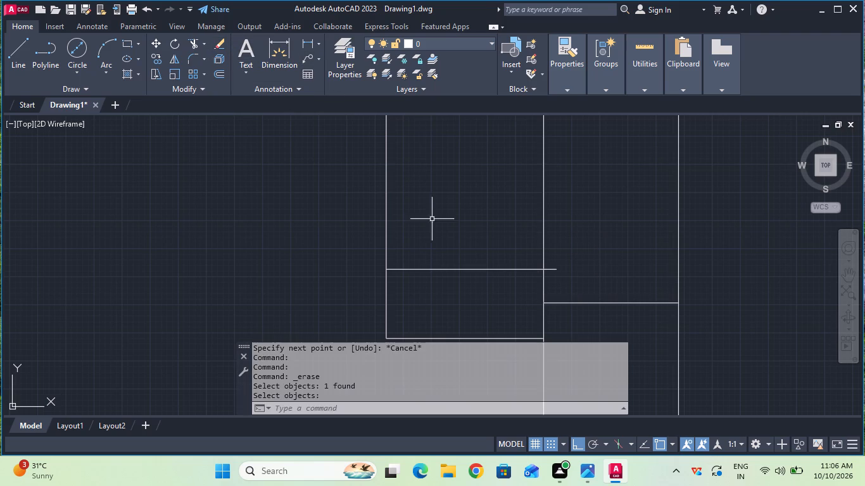
# Trim the new horizontal line's overhang back to the vertical edge between the rim and the base plate.
pyautogui.click(195, 46)
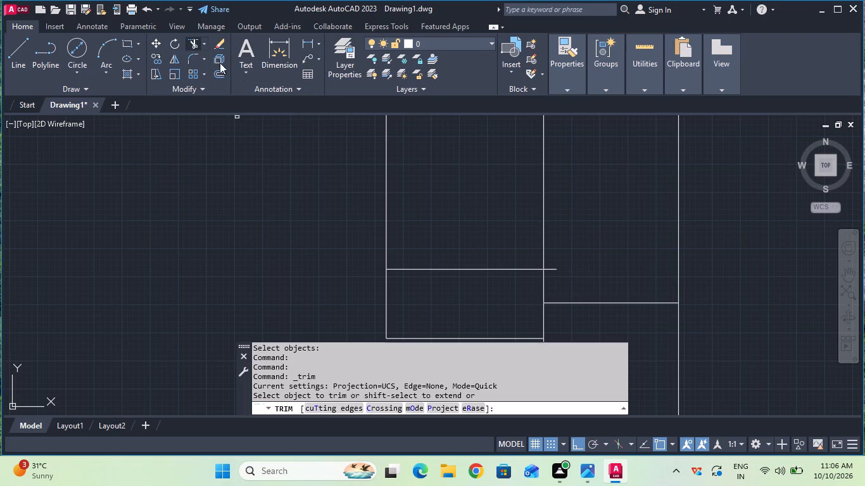
pyautogui.click(553, 270)
pyautogui.press('Escape')
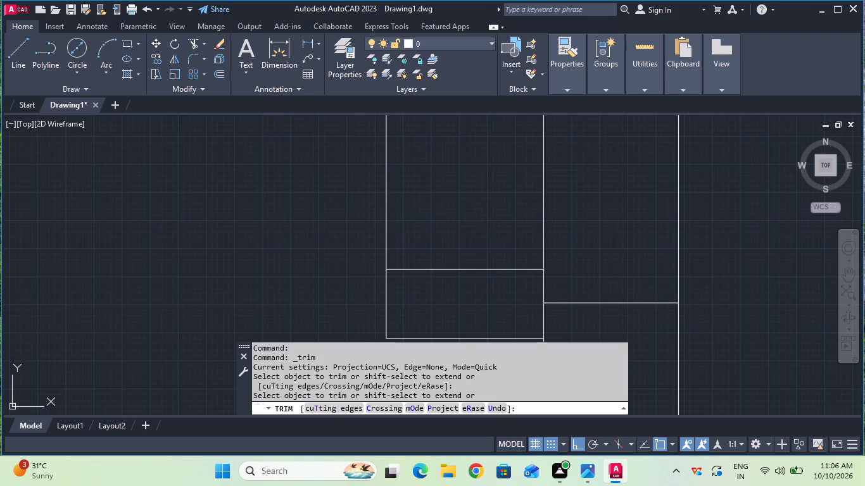
# Add a centerline midway between the large lower hole's top and bottom edges in the side view.
pyautogui.scroll(-1, 553, 270)
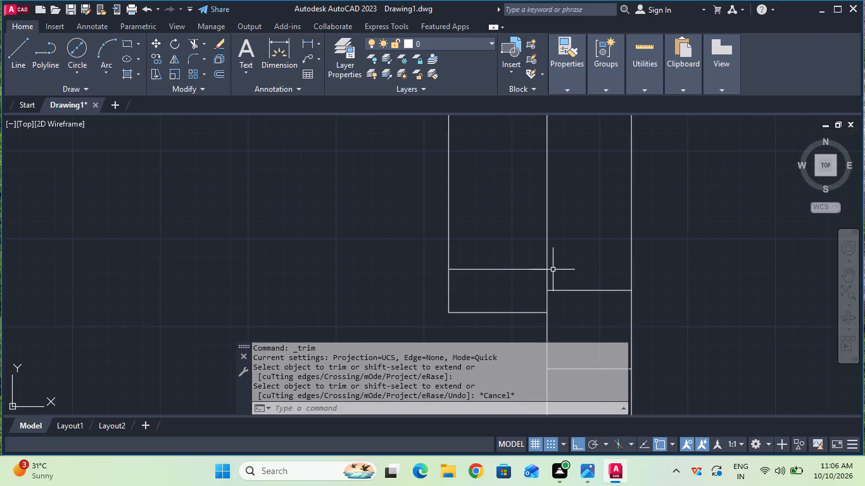
pyautogui.scroll(-1, 533, 264)
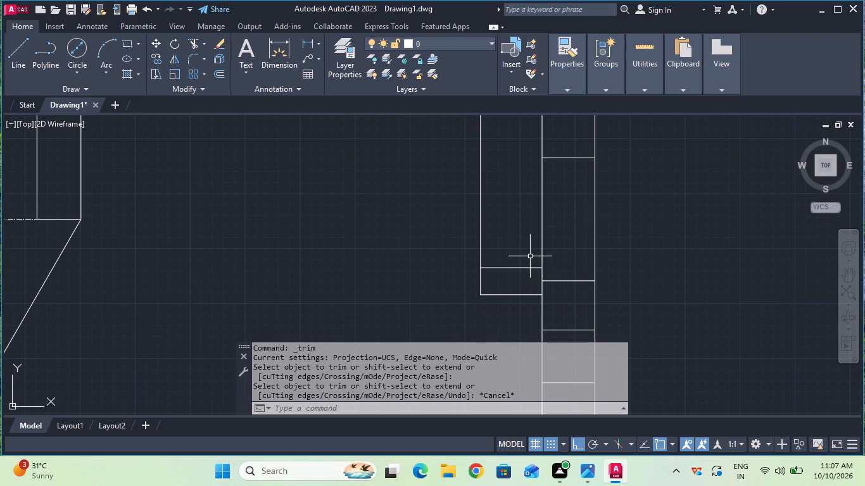
pyautogui.moveTo(530, 256); pyautogui.dragTo(533, 278, button='middle')
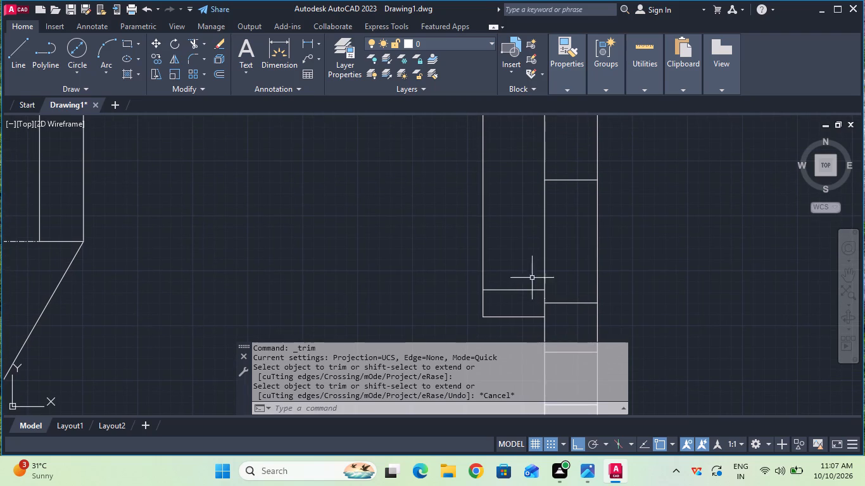
pyautogui.write('cl')
pyautogui.press('Return')
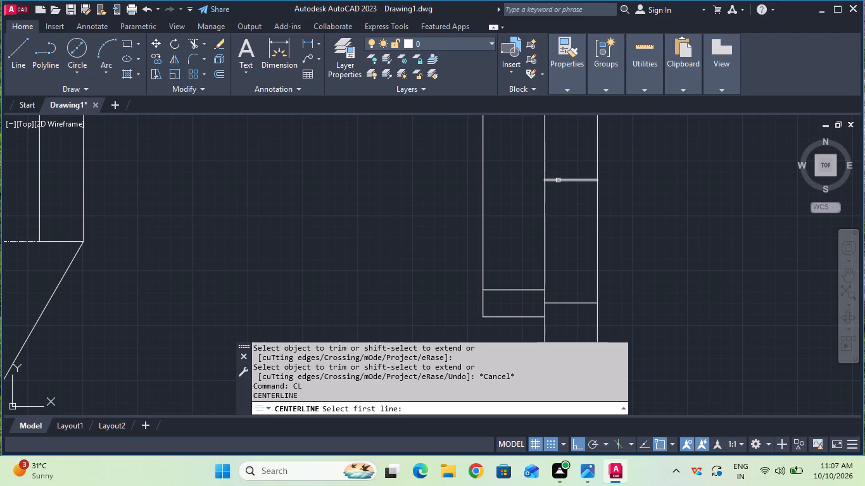
pyautogui.click(559, 180)
pyautogui.click(571, 302)
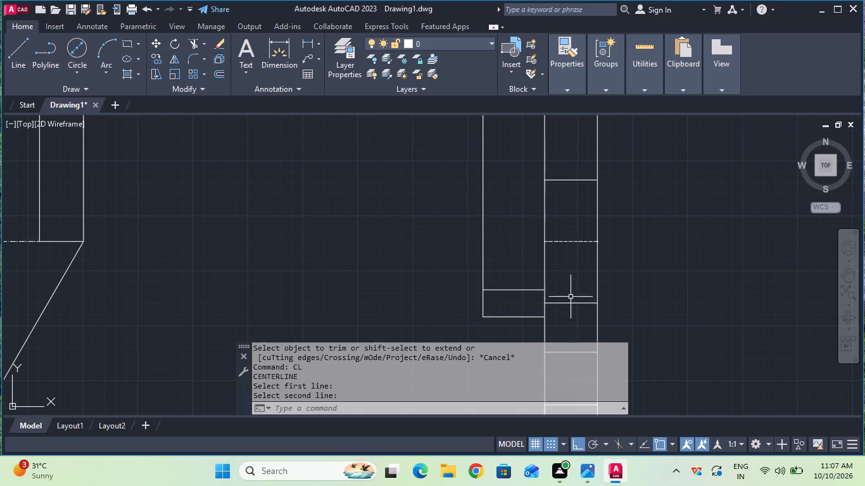
pyautogui.press('Escape')
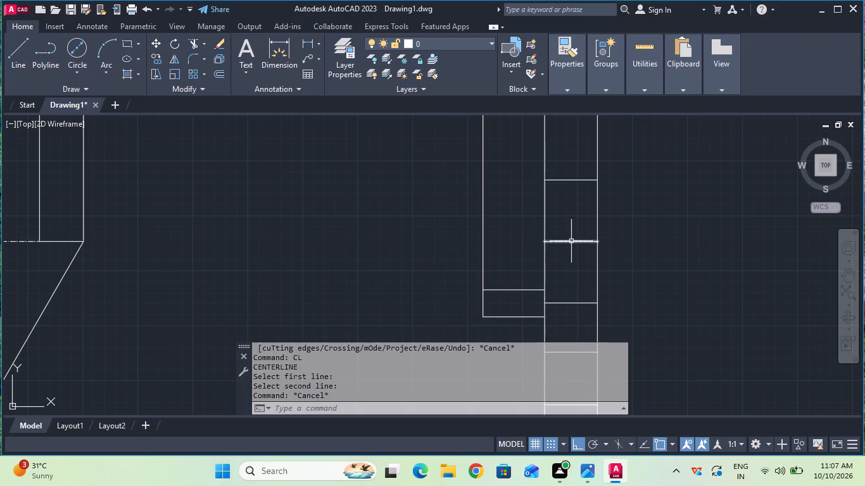
# Explode the centerline that runs through the large lower hole in the side view.
pyautogui.click(571, 240)
pyautogui.write('ex')
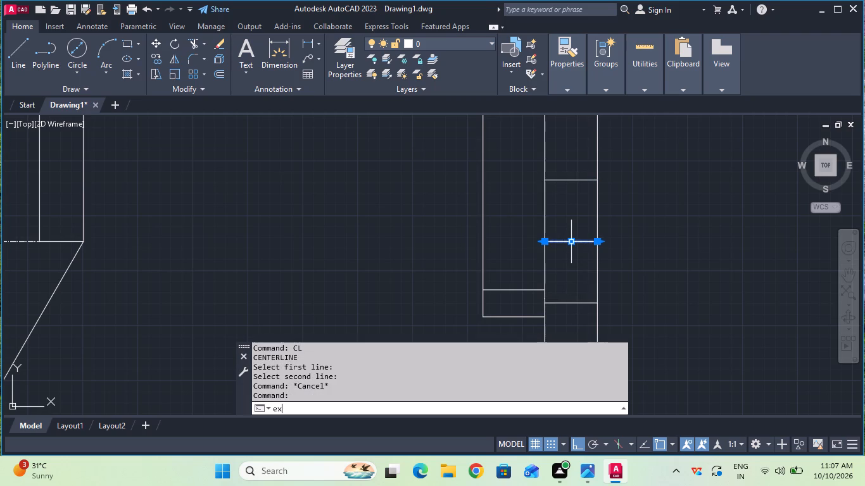
pyautogui.click(403, 288)
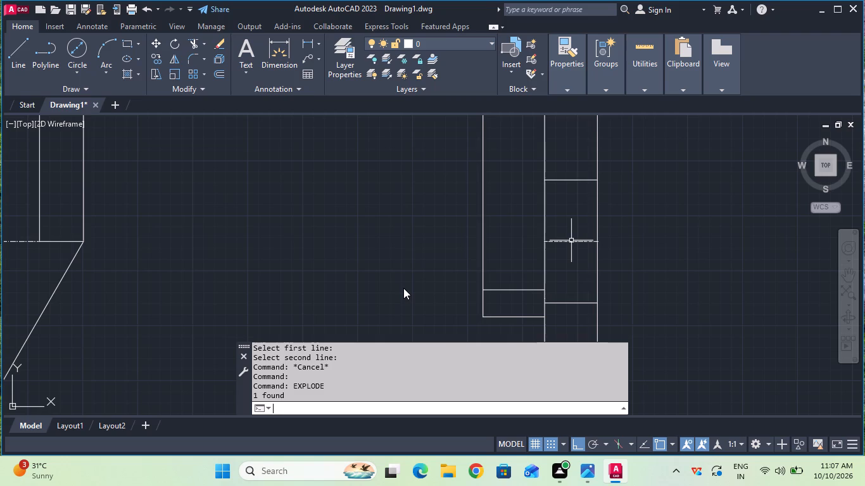
# Draw a horizontal line from the exploded centerline's inner end across to the rim's outer vertical edge in the side view.
pyautogui.click(28, 65)
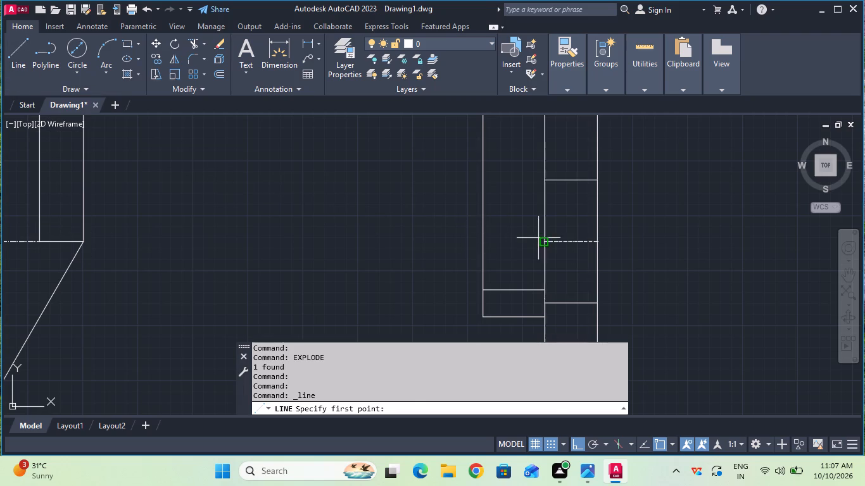
pyautogui.click(540, 240)
pyautogui.click(486, 242)
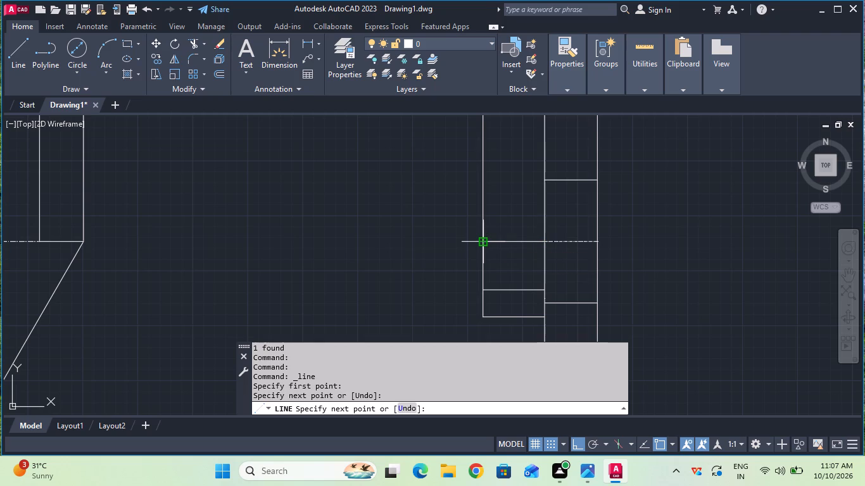
pyautogui.press('Escape')
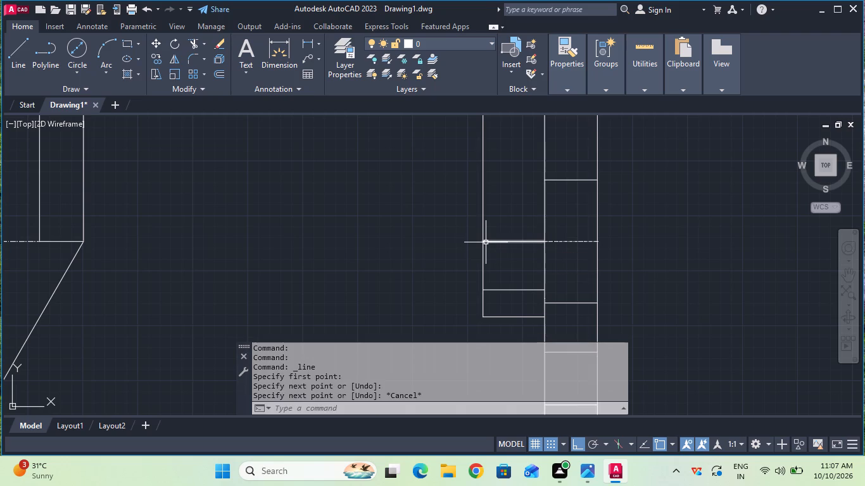
# Join all the objects of the front view with the Join command.
pyautogui.scroll(-2, 486, 242)
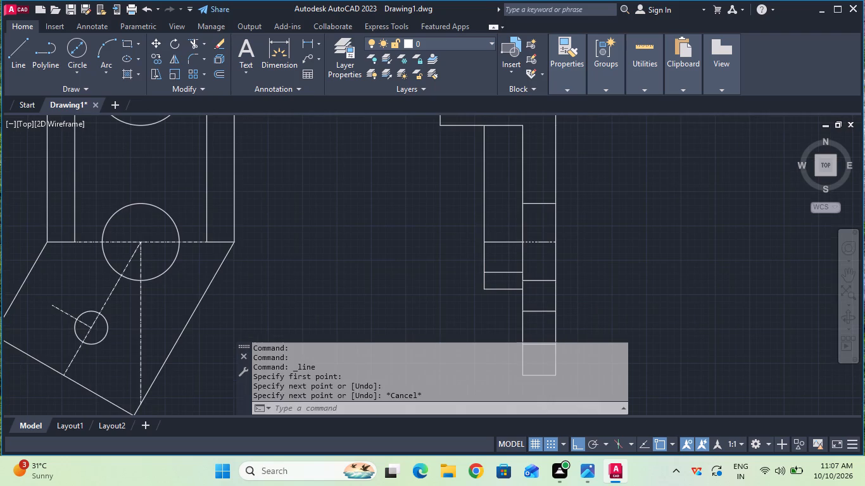
pyautogui.scroll(-1, 482, 244)
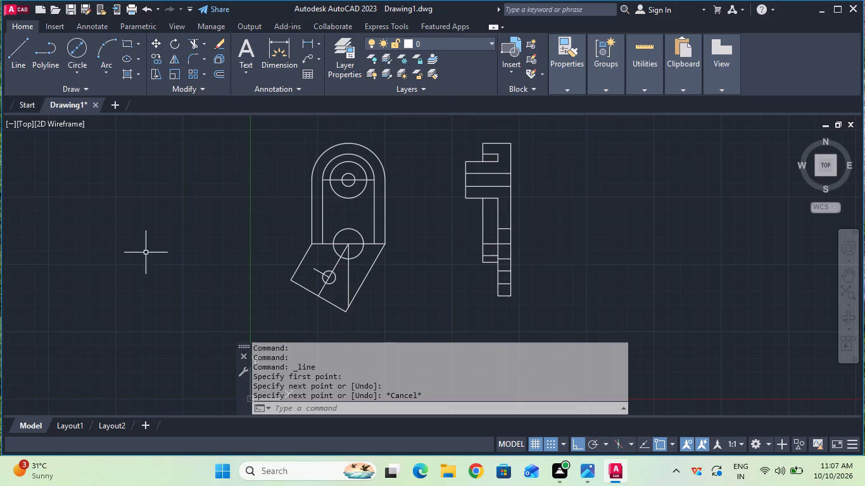
pyautogui.click(272, 122)
pyautogui.click(415, 329)
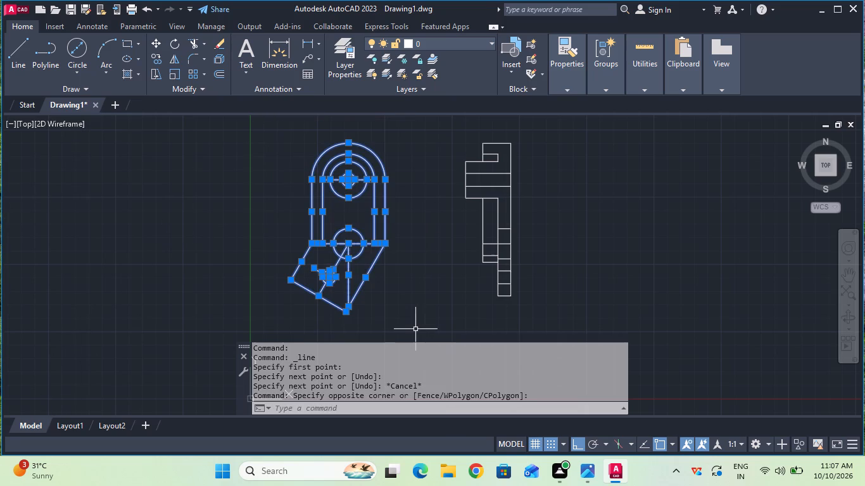
pyautogui.write('join')
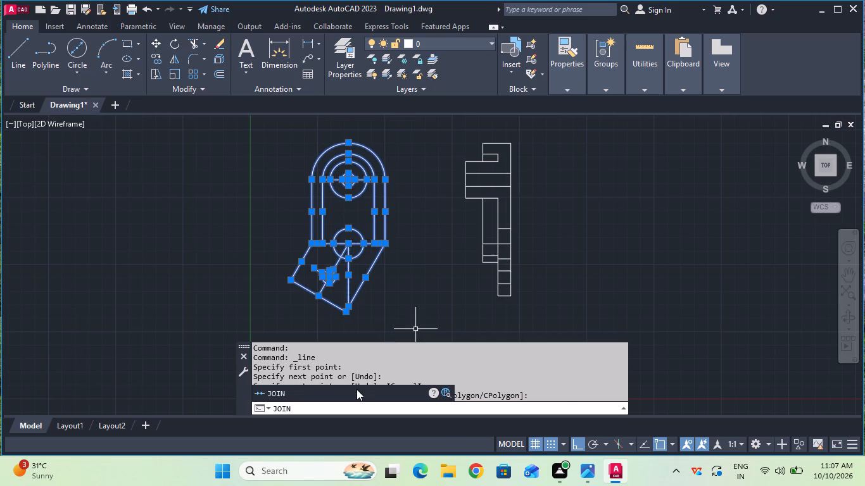
pyautogui.click(357, 389)
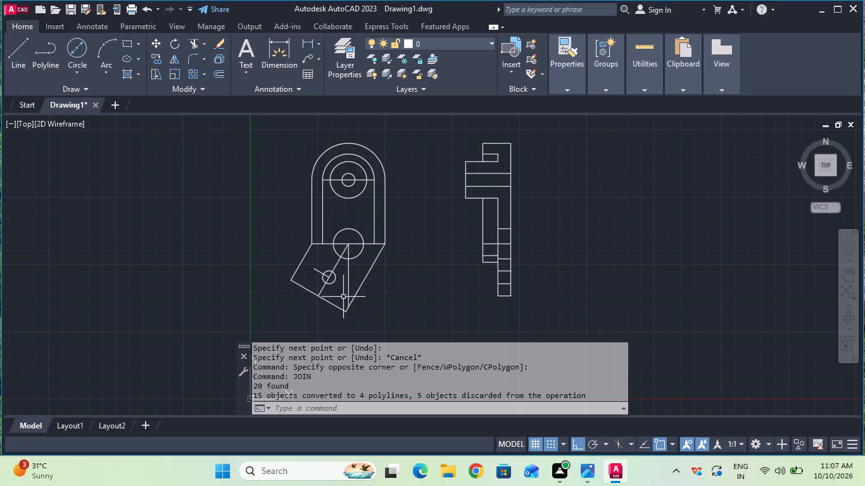
# Set the linetype of the horizontal line through the front view's large lower circle to ByLayer.
pyautogui.scroll(2, 352, 258)
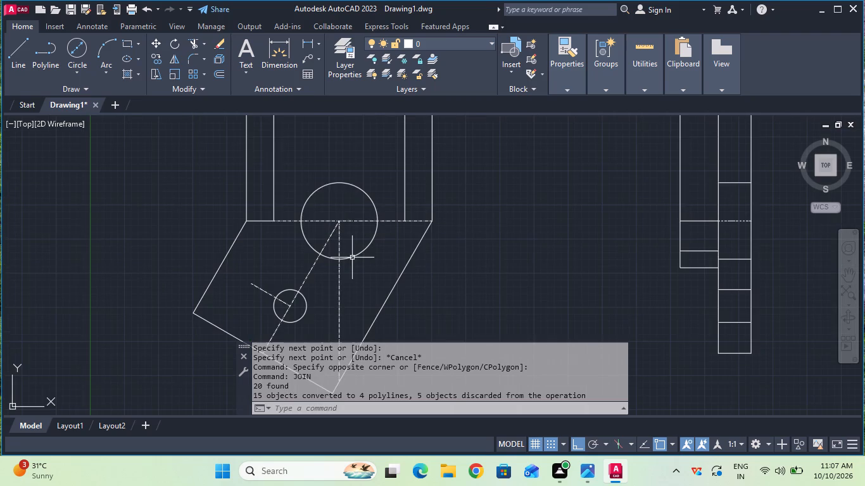
pyautogui.scroll(-1, 352, 258)
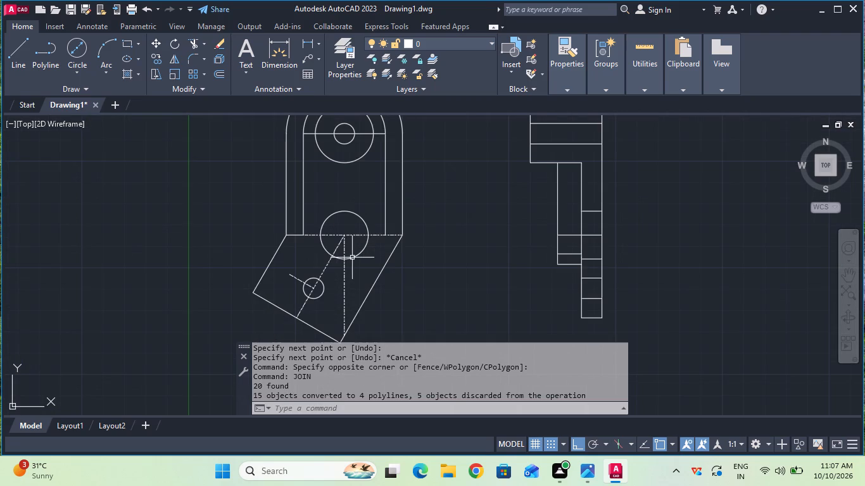
pyautogui.scroll(2, 352, 258)
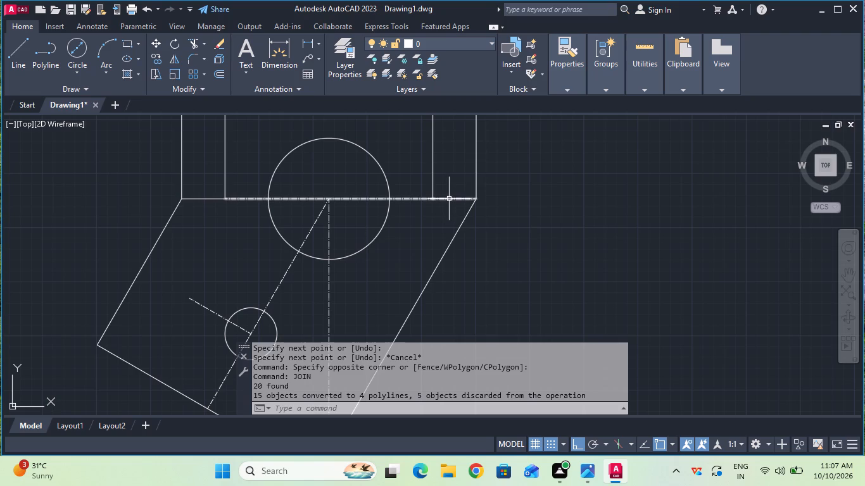
pyautogui.click(449, 199)
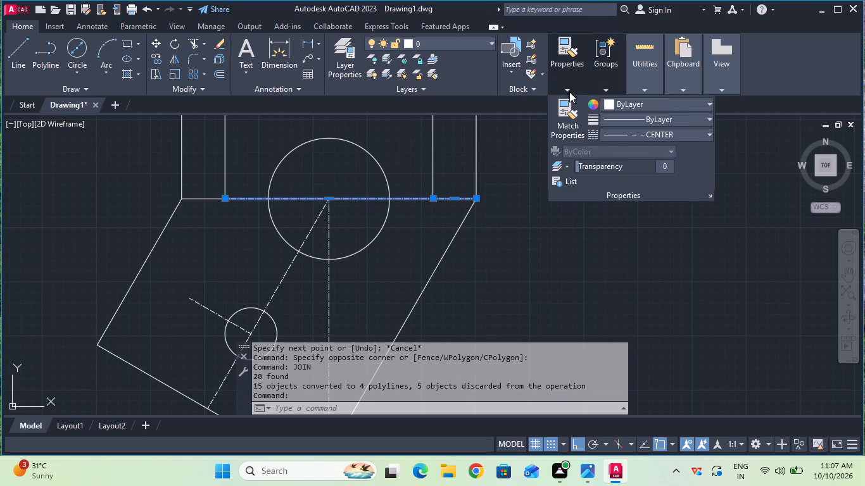
pyautogui.click(608, 133)
pyautogui.click(619, 144)
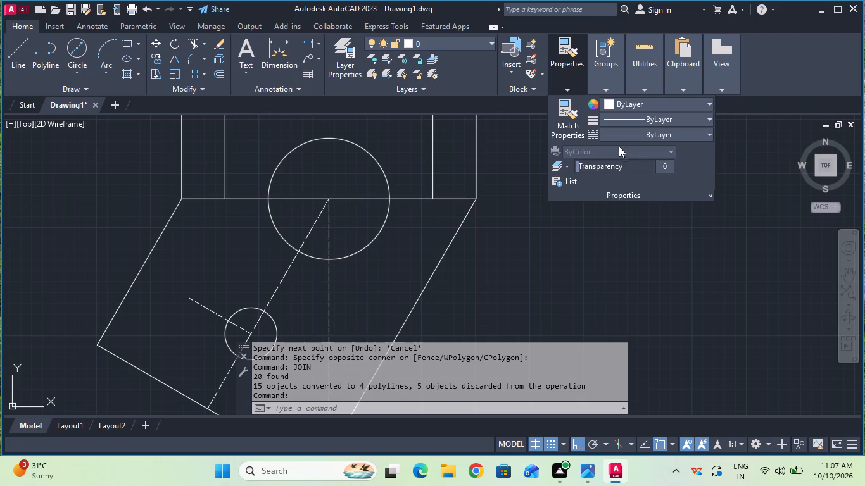
pyautogui.scroll(-2, 567, 197)
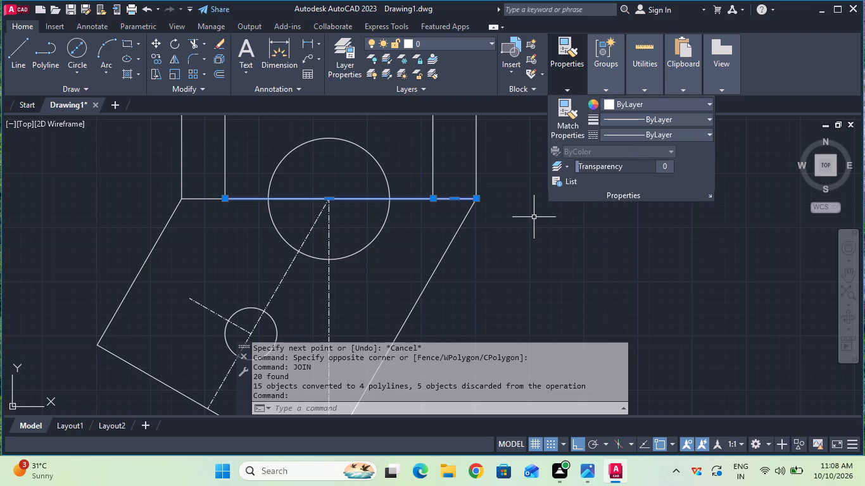
pyautogui.press('Escape')
# Hatch the solid regions above and below the upper bore in the side view with pattern ANSI31 at scale 20.
pyautogui.scroll(-2, 534, 217)
pyautogui.moveTo(565, 215); pyautogui.dragTo(549, 233, button='middle')
pyautogui.middleClick(508, 279)
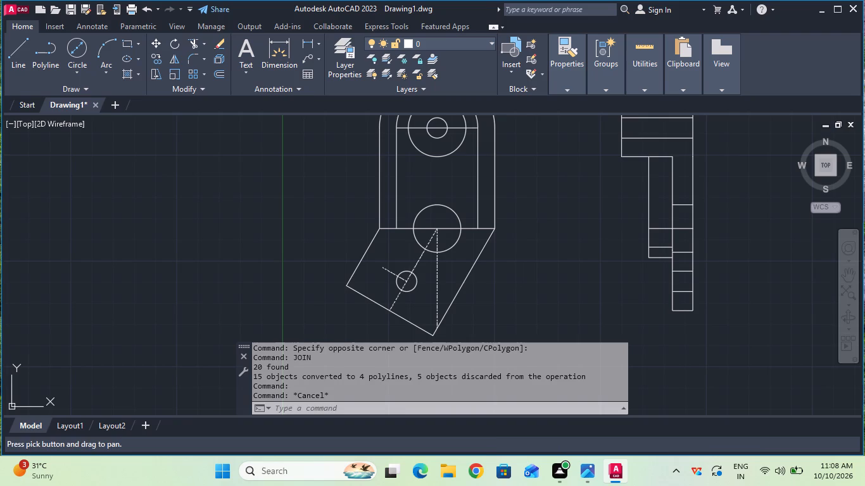
pyautogui.moveTo(531, 261); pyautogui.dragTo(503, 286, button='middle')
pyautogui.scroll(-1, 531, 261)
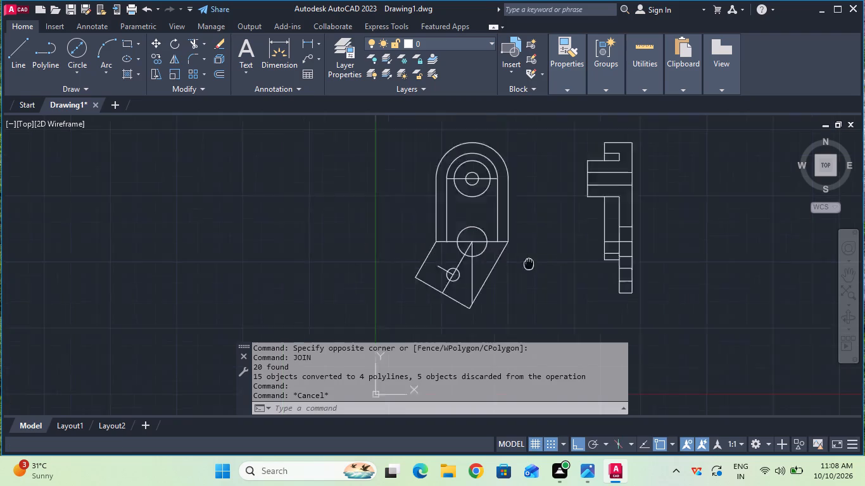
pyautogui.moveTo(503, 286); pyautogui.dragTo(467, 311, button='middle')
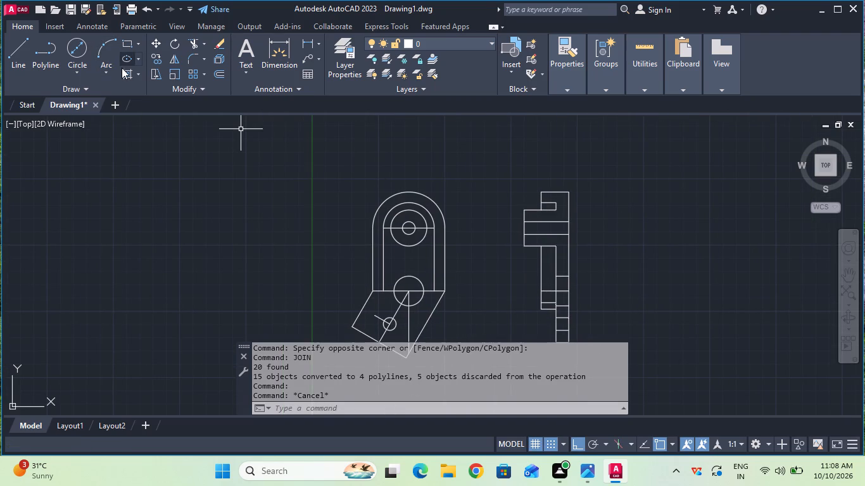
pyautogui.click(122, 68)
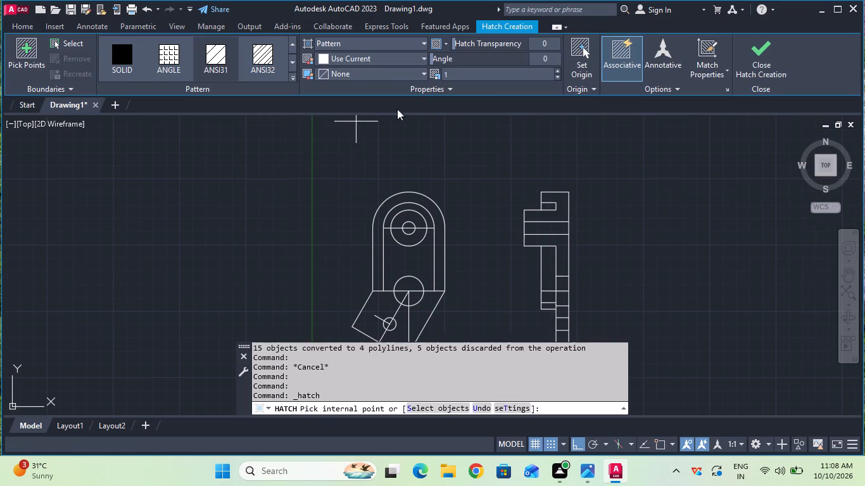
pyautogui.click(478, 77)
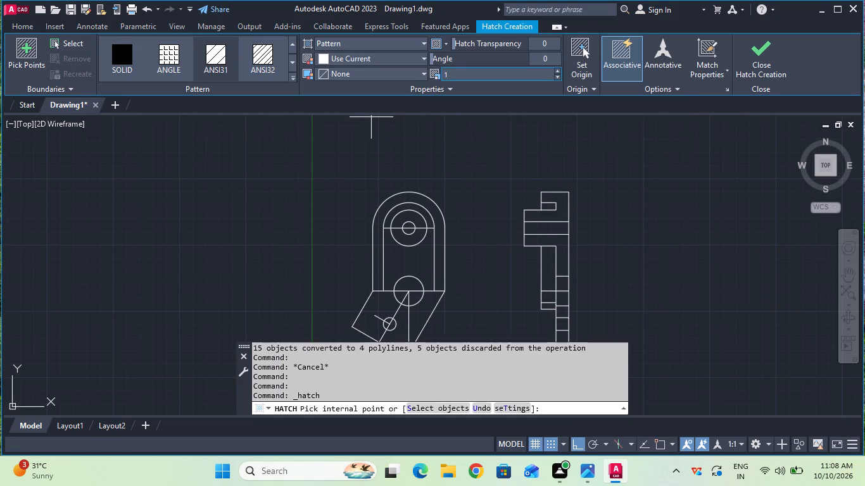
pyautogui.write('20')
pyautogui.press('Return')
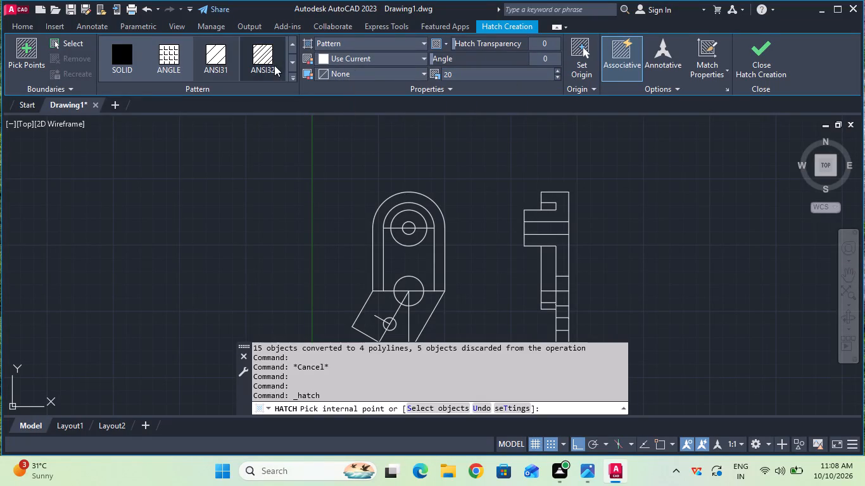
pyautogui.click(218, 56)
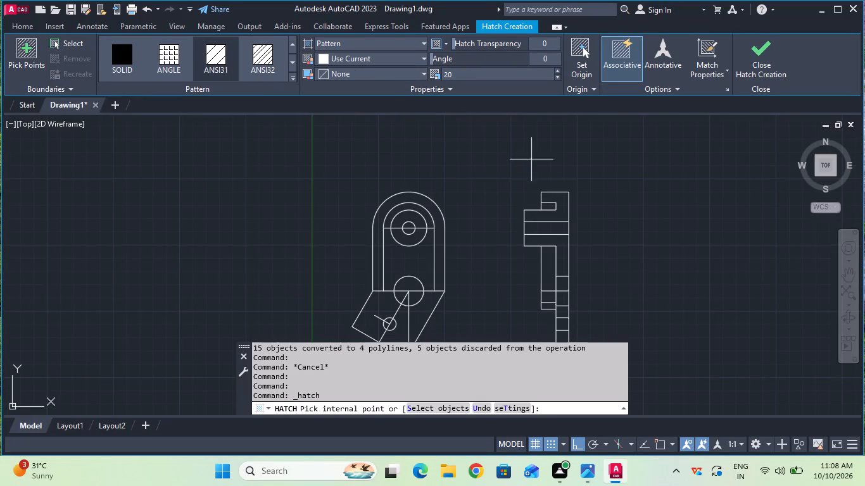
pyautogui.click(558, 194)
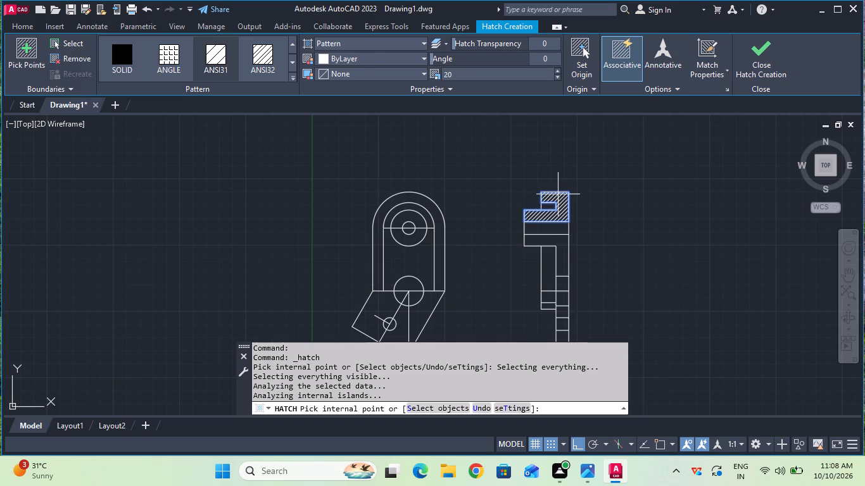
pyautogui.click(556, 239)
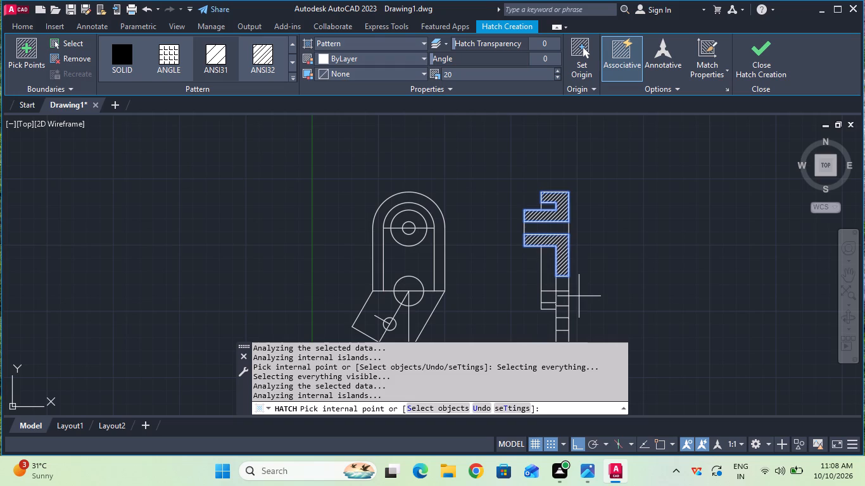
# Add the two solid base plate regions below the large lower hole to the side view's hatch and finish it.
pyautogui.moveTo(579, 297); pyautogui.dragTo(584, 265, button='middle')
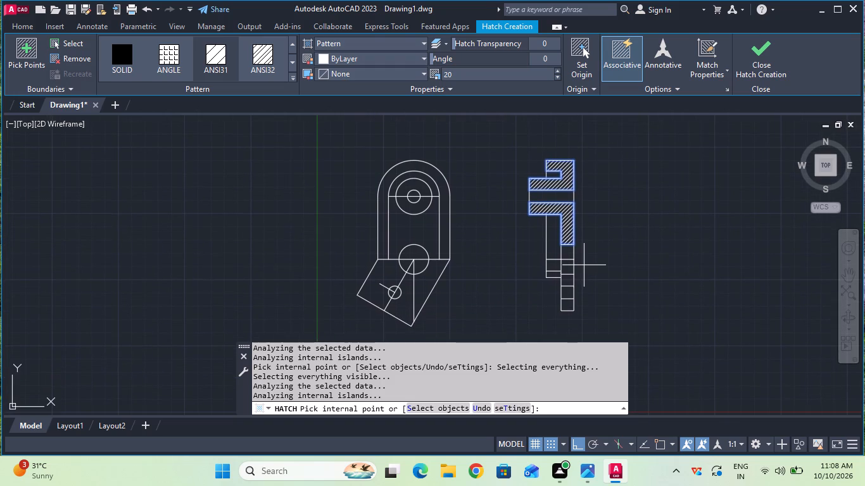
pyautogui.scroll(1, 576, 239)
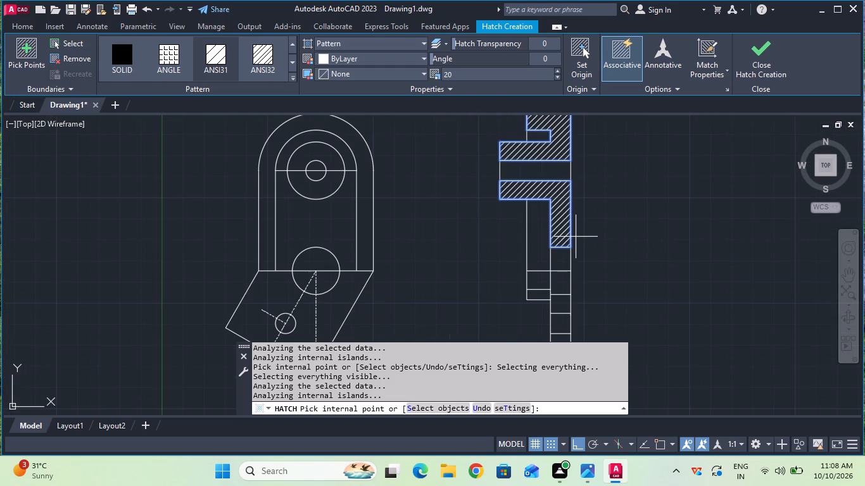
pyautogui.click(555, 306)
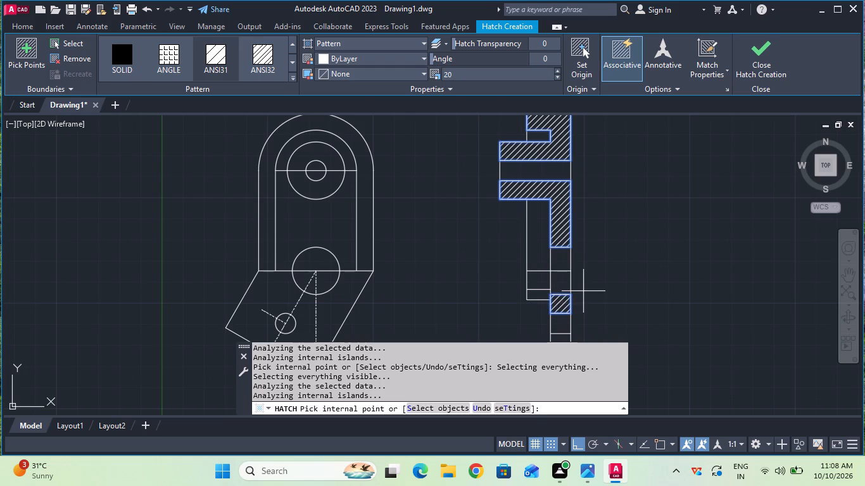
pyautogui.moveTo(584, 291); pyautogui.dragTo(595, 247, button='middle')
pyautogui.click(566, 294)
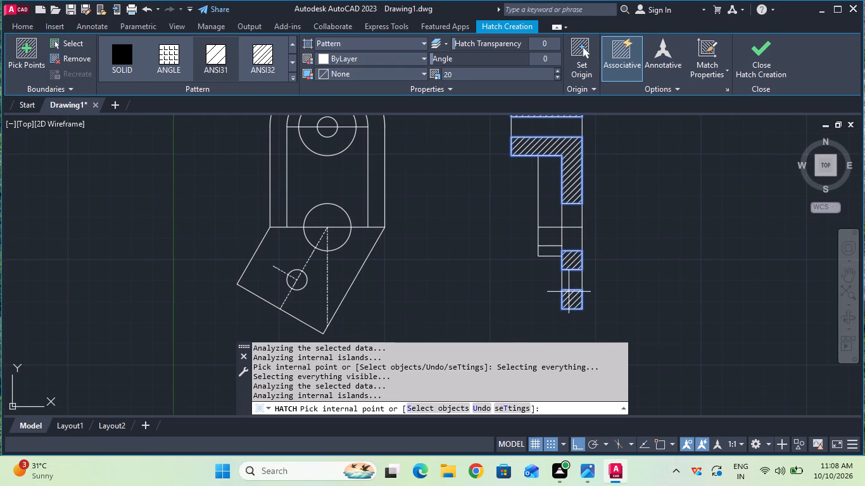
pyautogui.click(745, 72)
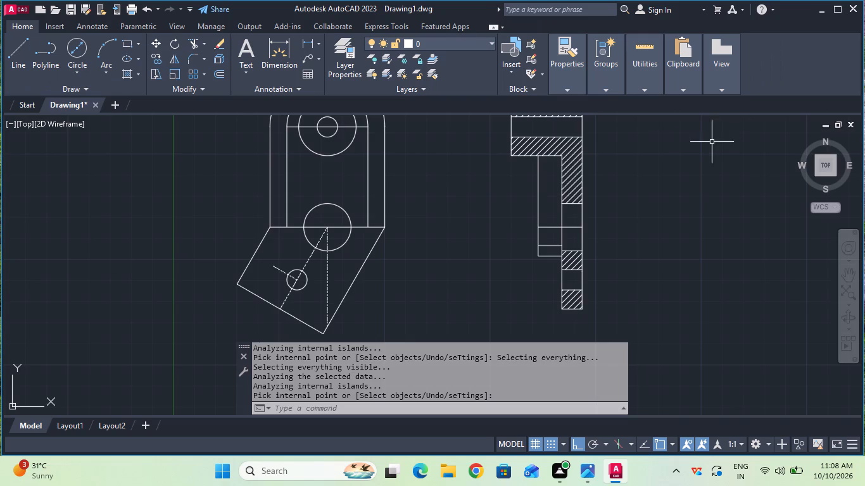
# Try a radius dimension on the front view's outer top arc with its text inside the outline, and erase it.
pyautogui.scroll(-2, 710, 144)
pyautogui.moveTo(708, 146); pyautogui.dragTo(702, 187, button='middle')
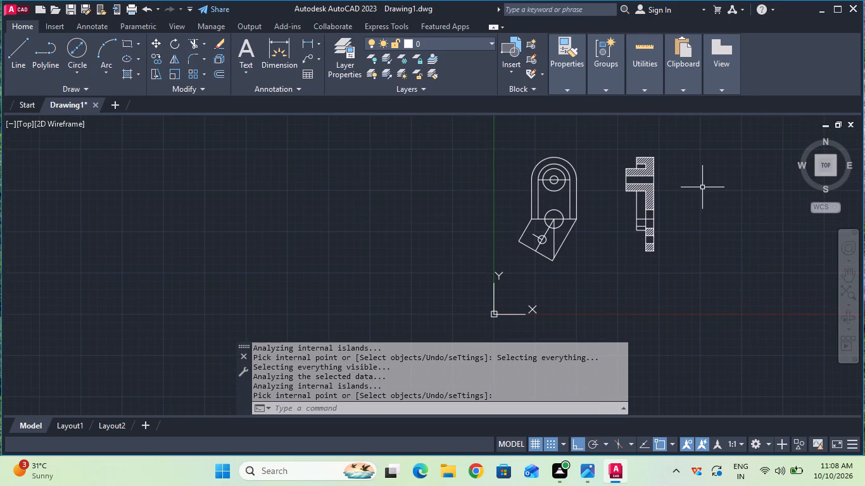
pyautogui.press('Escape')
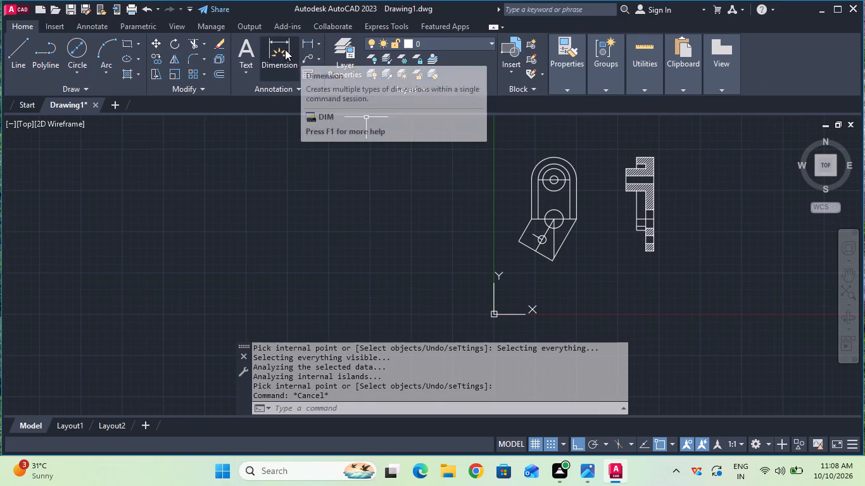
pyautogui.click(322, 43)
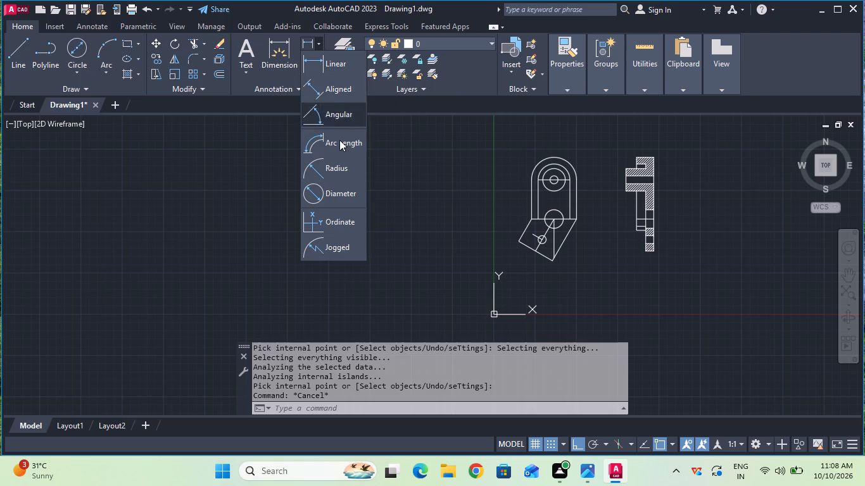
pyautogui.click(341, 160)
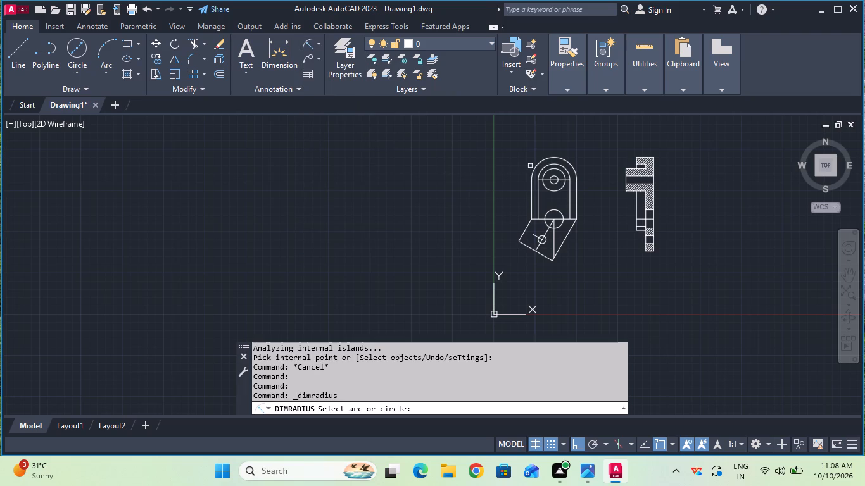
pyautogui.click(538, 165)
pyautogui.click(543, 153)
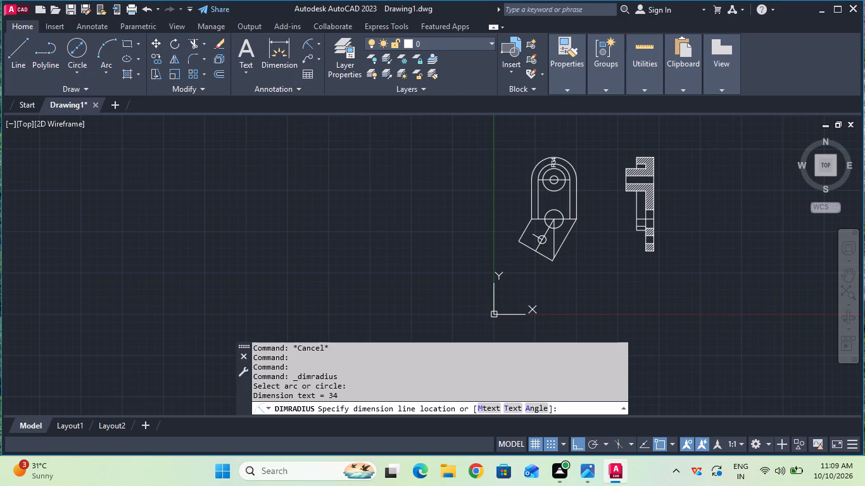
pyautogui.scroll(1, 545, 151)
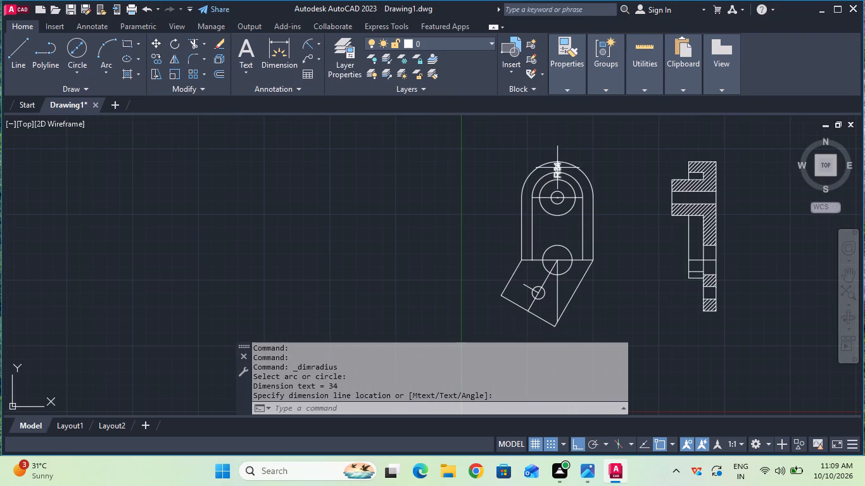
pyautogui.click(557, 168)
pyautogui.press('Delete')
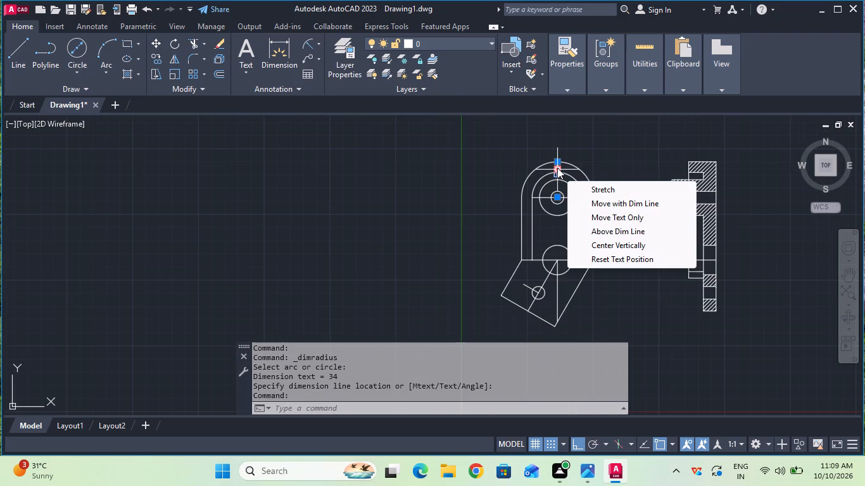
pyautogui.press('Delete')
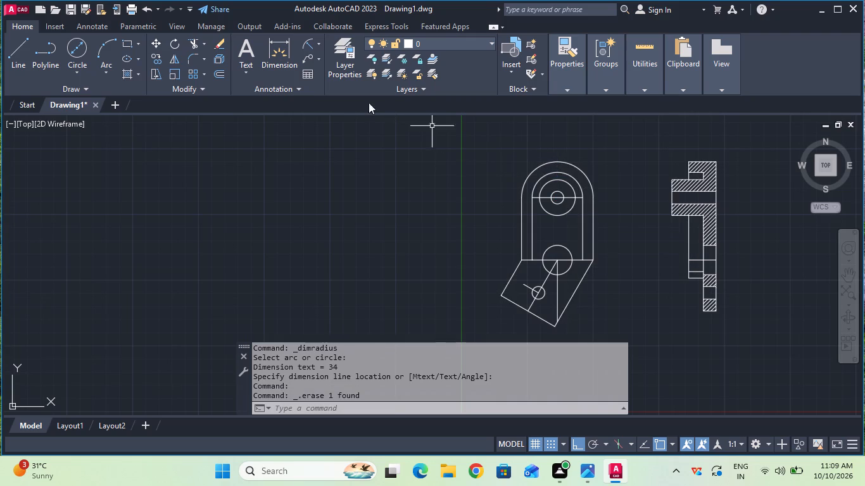
# Dimension the radii of the front view's outer and inner top arcs, placing both texts above the outline.
pyautogui.click(306, 47)
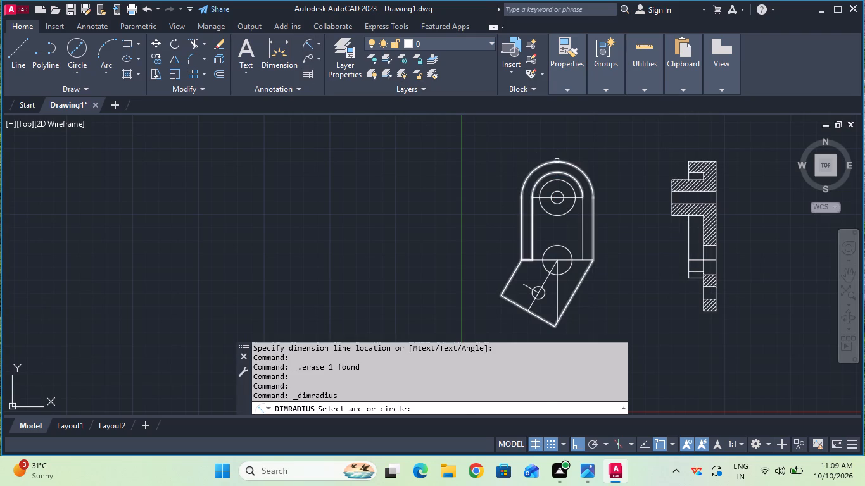
pyautogui.click(557, 161)
pyautogui.click(557, 146)
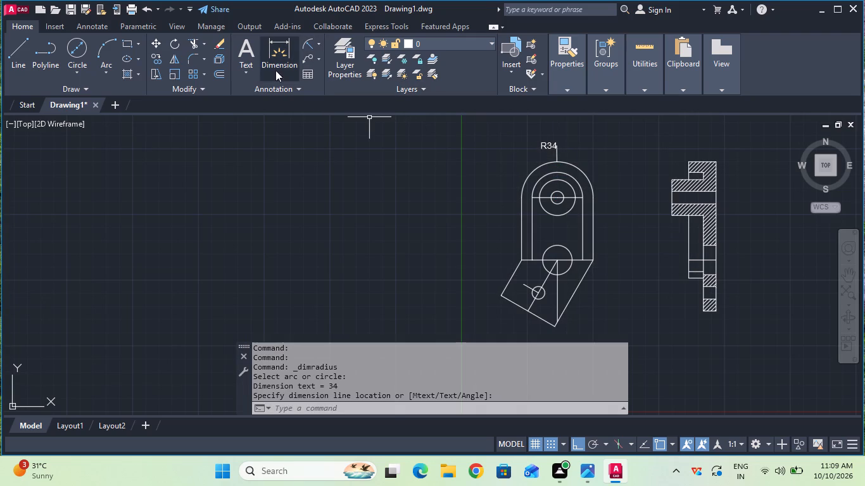
pyautogui.click(306, 43)
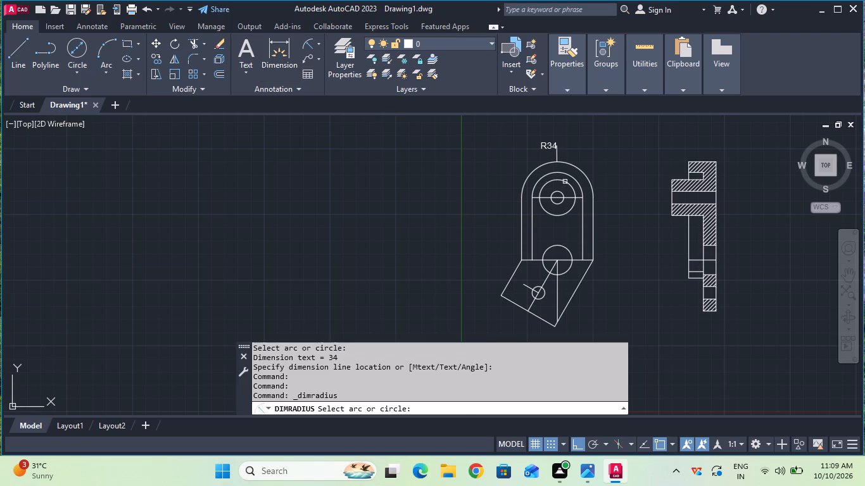
pyautogui.click(566, 175)
pyautogui.click(578, 151)
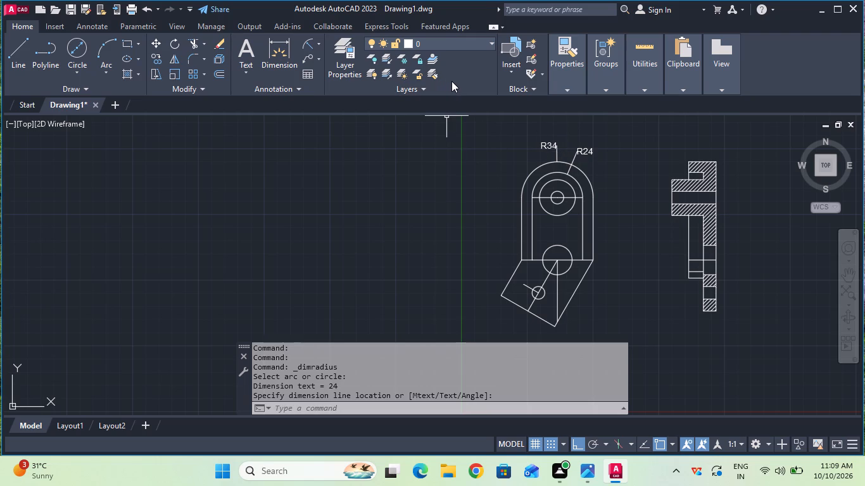
# Add a linear dimension for the side view's overall width, from the boss end to the back face, placed above the view.
pyautogui.click(320, 49)
pyautogui.click(320, 56)
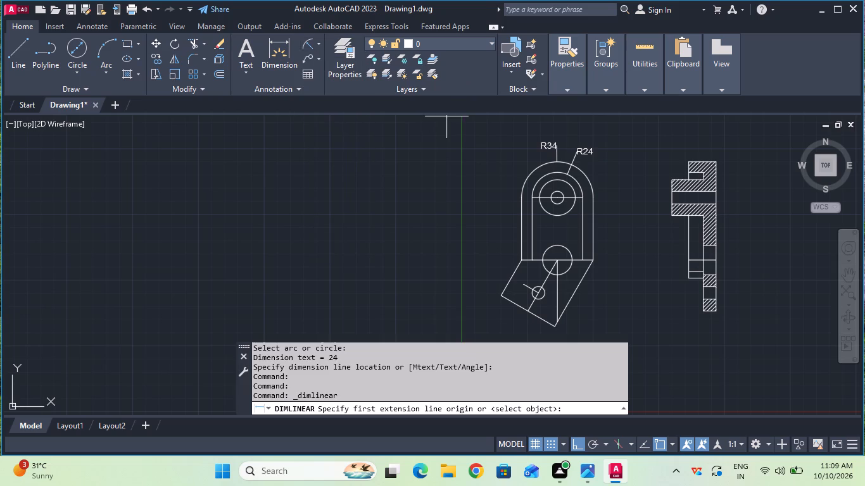
pyautogui.click(669, 182)
pyautogui.click(715, 180)
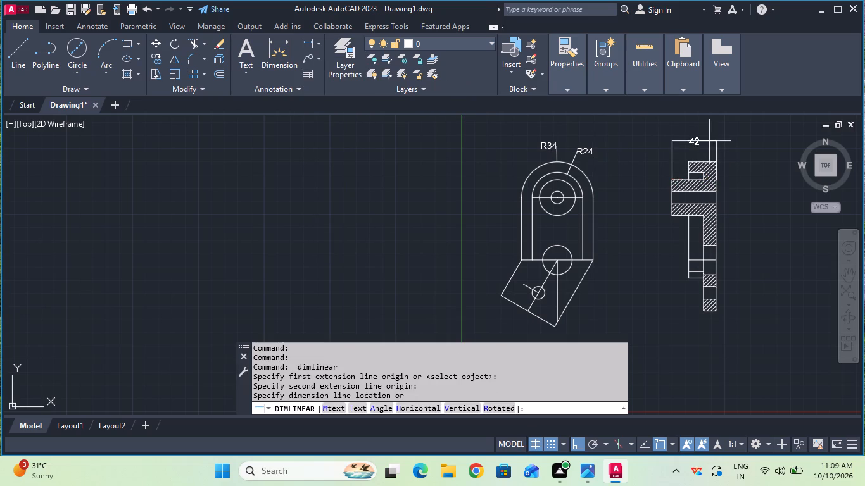
pyautogui.click(709, 140)
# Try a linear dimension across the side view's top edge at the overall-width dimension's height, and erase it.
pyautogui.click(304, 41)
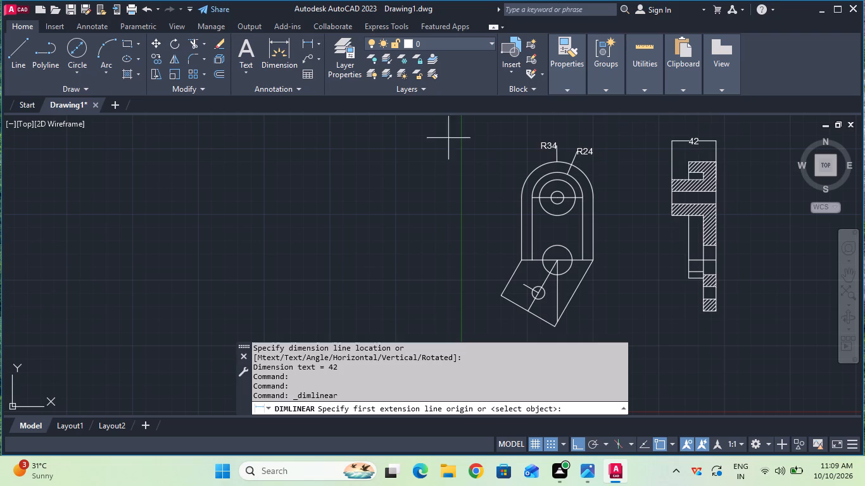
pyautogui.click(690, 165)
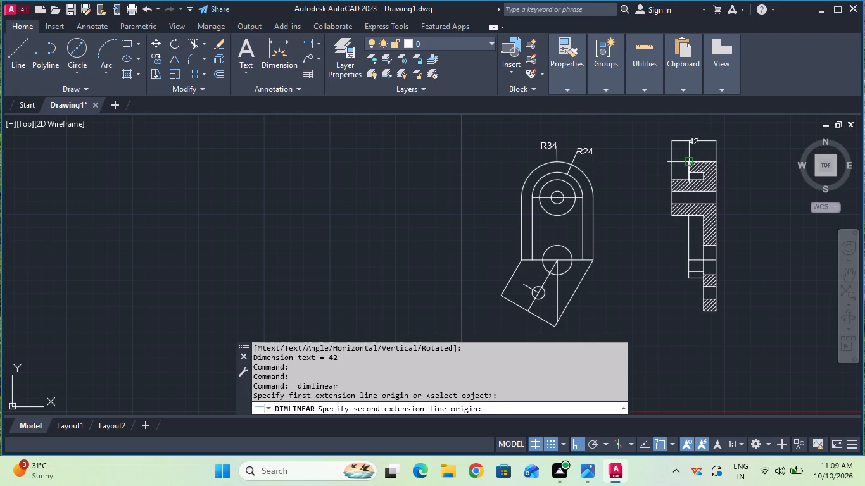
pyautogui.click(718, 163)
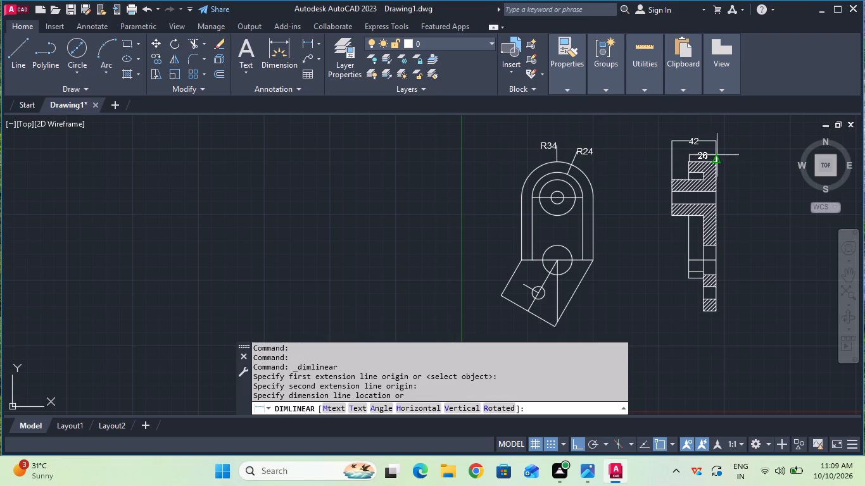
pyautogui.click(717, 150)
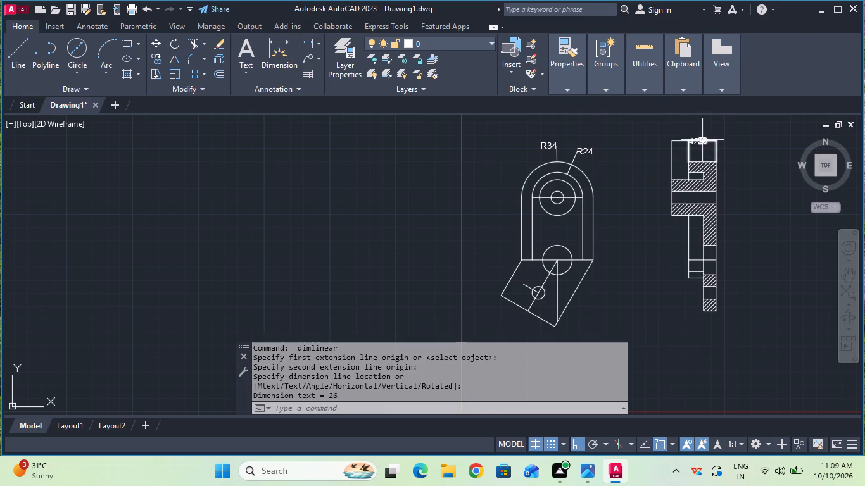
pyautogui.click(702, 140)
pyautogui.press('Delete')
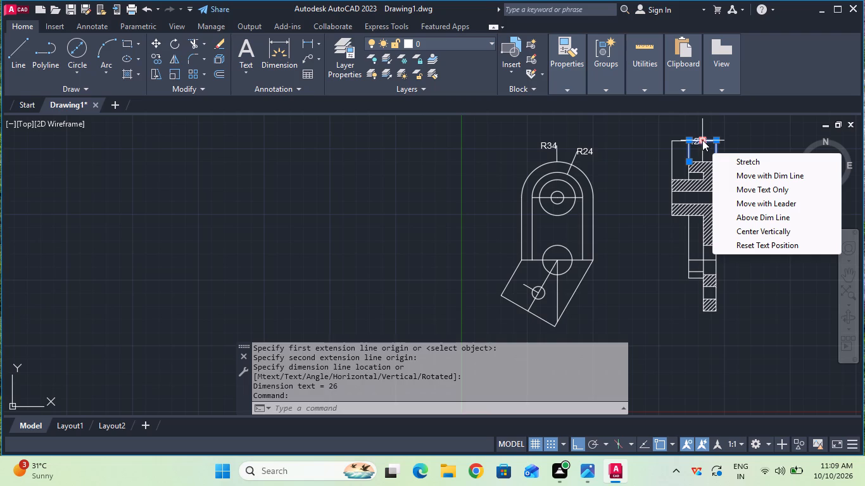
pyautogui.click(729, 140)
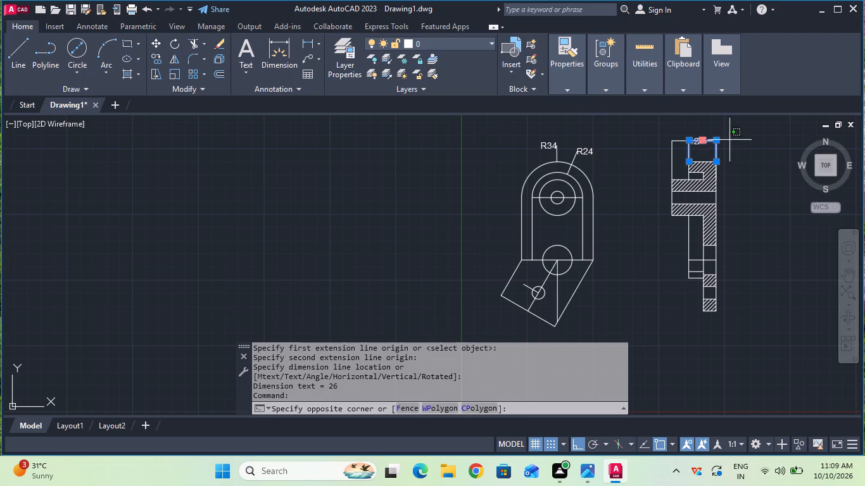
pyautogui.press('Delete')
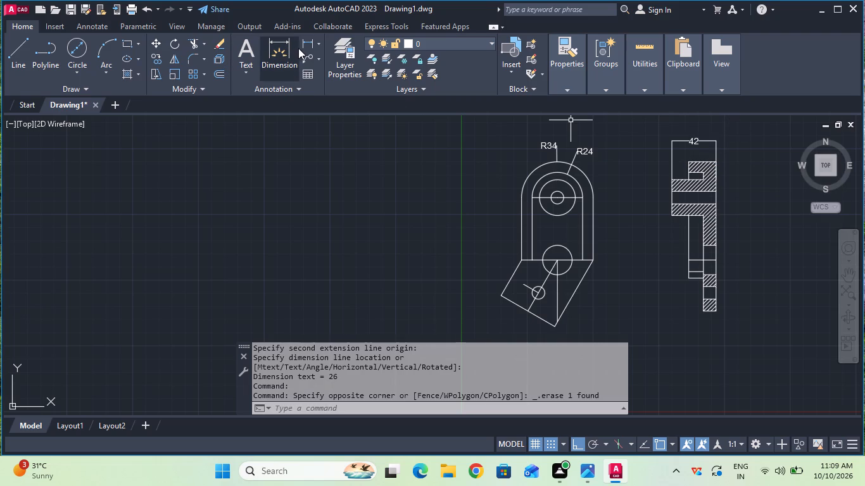
# Dimension the width of the side view's top edge, placing the dimension line above the overall-width dimension.
pyautogui.click(301, 46)
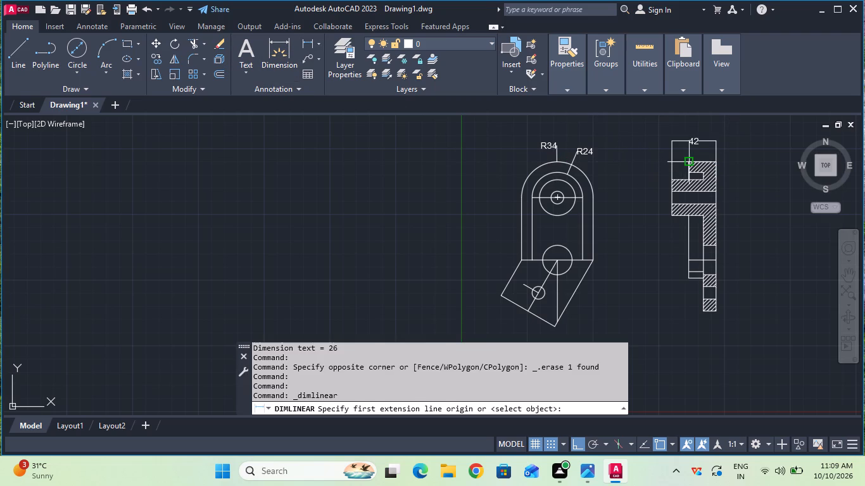
pyautogui.click(688, 162)
pyautogui.click(720, 162)
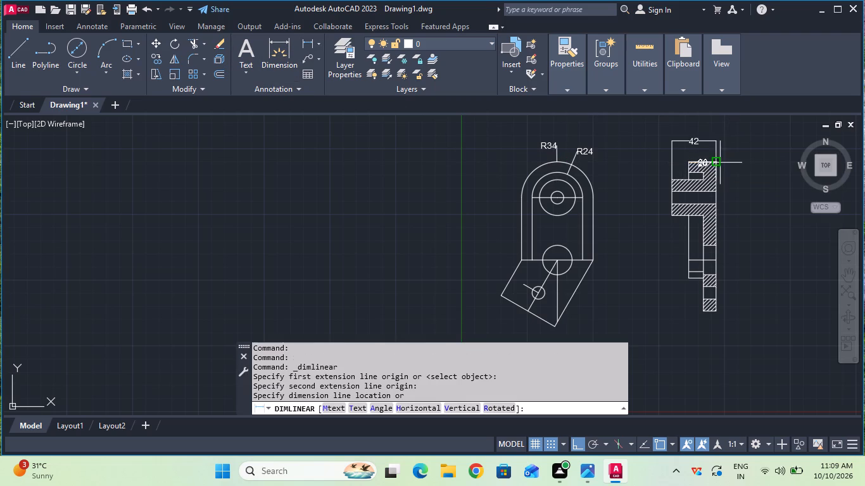
pyautogui.click(716, 126)
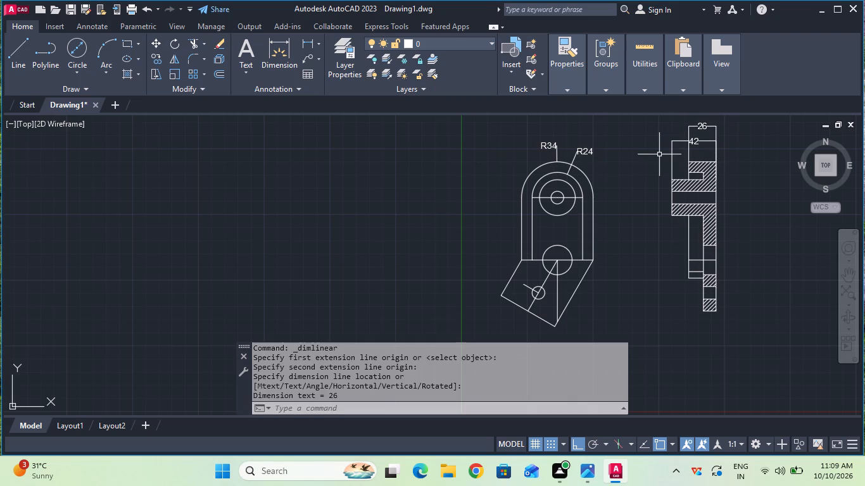
# Dimension the base plate's thickness across the side view's bottom edge, placing the dimension just below the view.
pyautogui.click(302, 43)
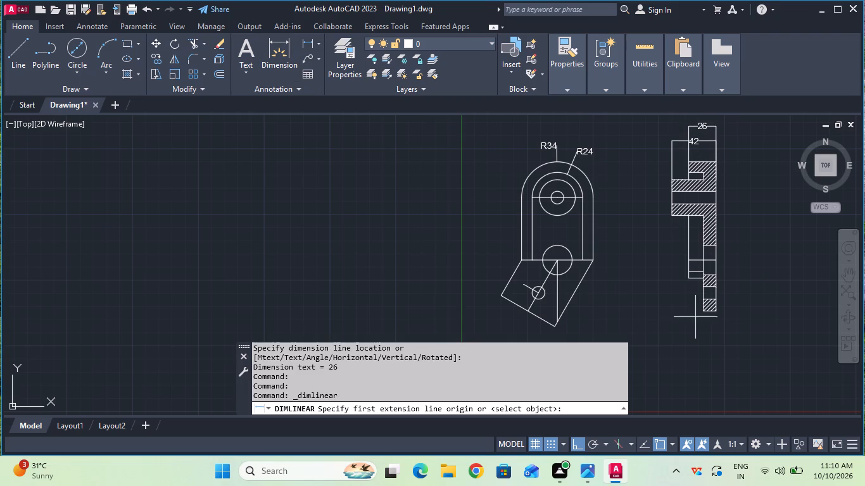
pyautogui.click(702, 315)
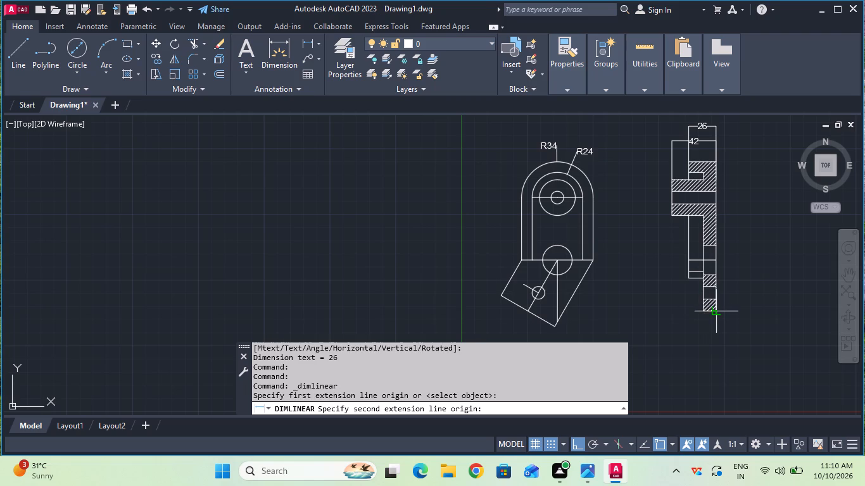
pyautogui.click(717, 314)
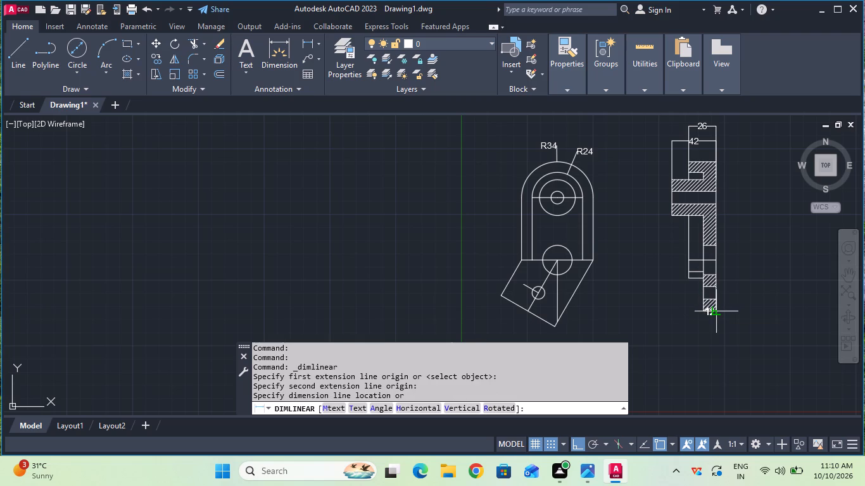
pyautogui.click(723, 327)
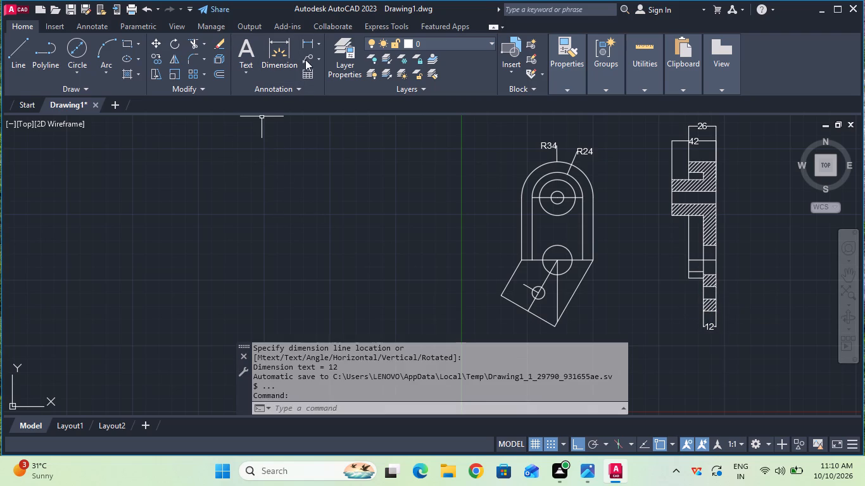
# Dimension the diameters of the front view's two concentric upper circles, placing both texts outside the left of the outline.
pyautogui.click(315, 46)
pyautogui.click(316, 44)
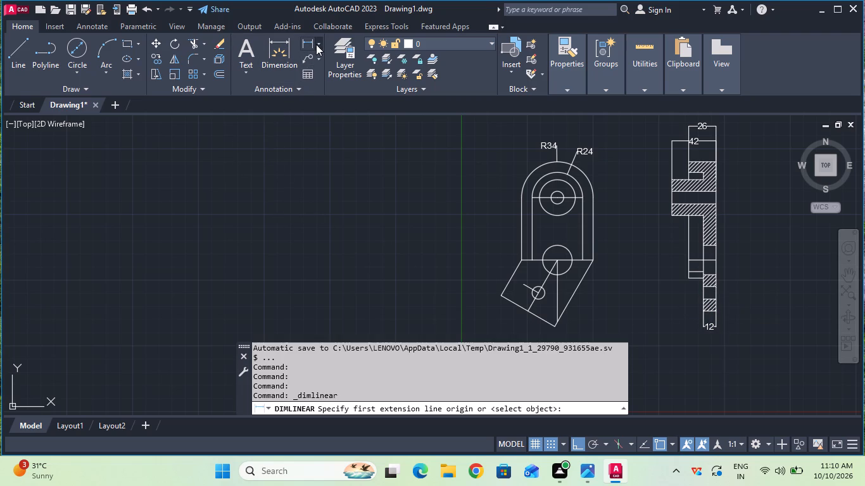
pyautogui.click(355, 195)
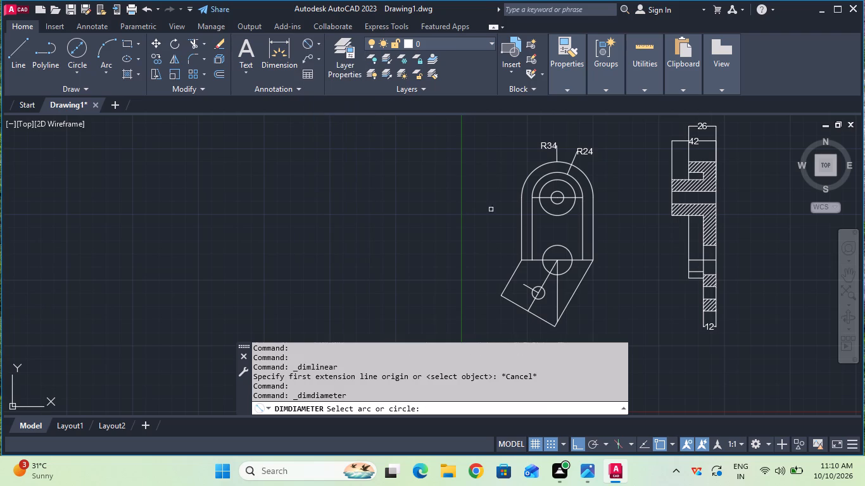
pyautogui.click(541, 204)
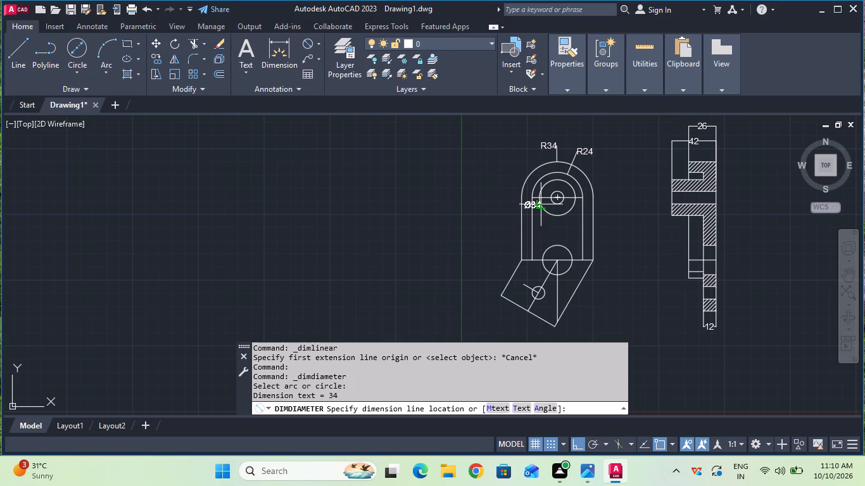
pyautogui.click(517, 212)
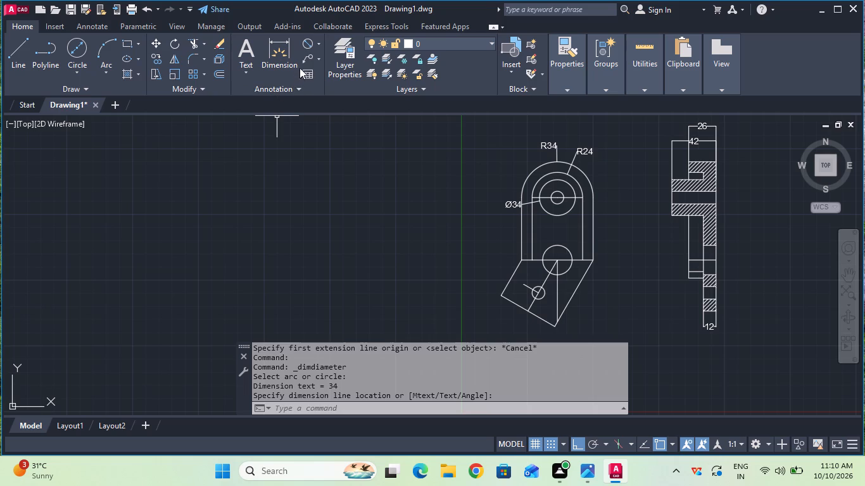
pyautogui.click(308, 42)
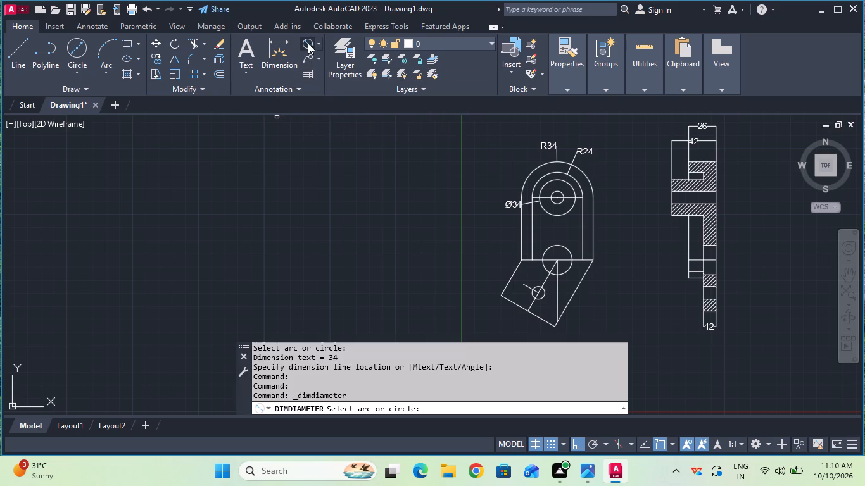
pyautogui.click(557, 191)
pyautogui.click(517, 177)
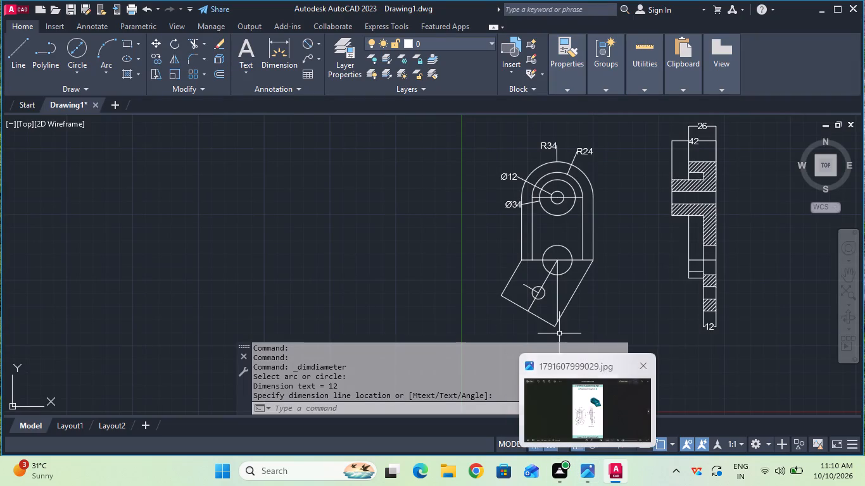
# Add an aligned dimension from the front view's lower large circle centre to the arm's end edge, placing it beyond the arm's right side.
pyautogui.click(322, 49)
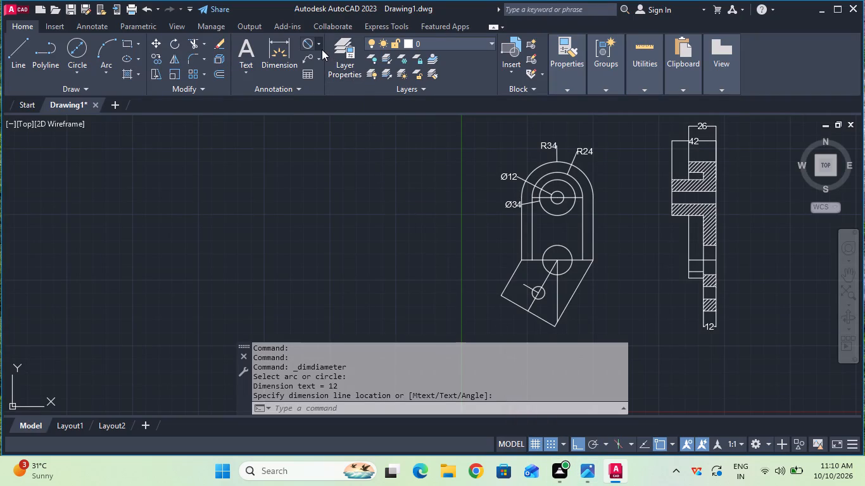
pyautogui.click(328, 82)
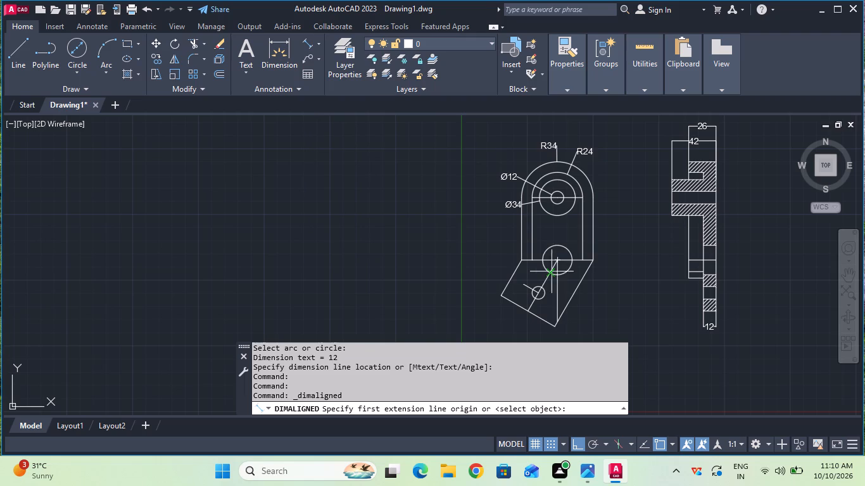
pyautogui.click(555, 261)
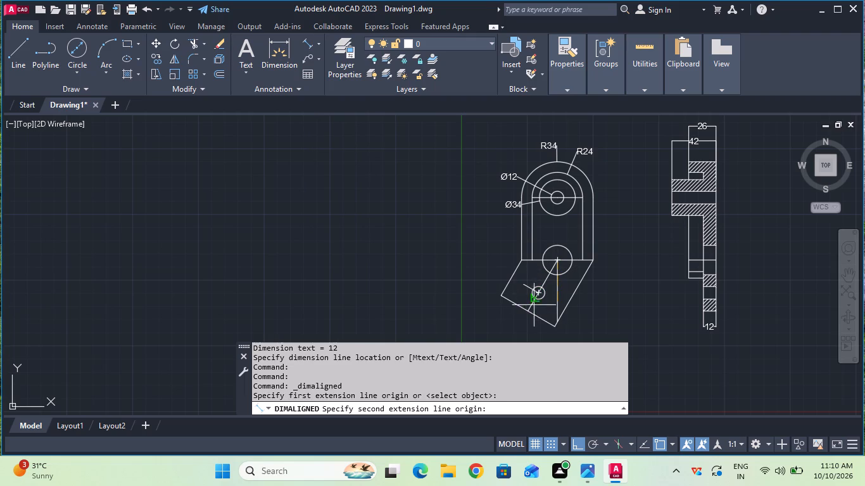
pyautogui.click(531, 308)
pyautogui.click(585, 327)
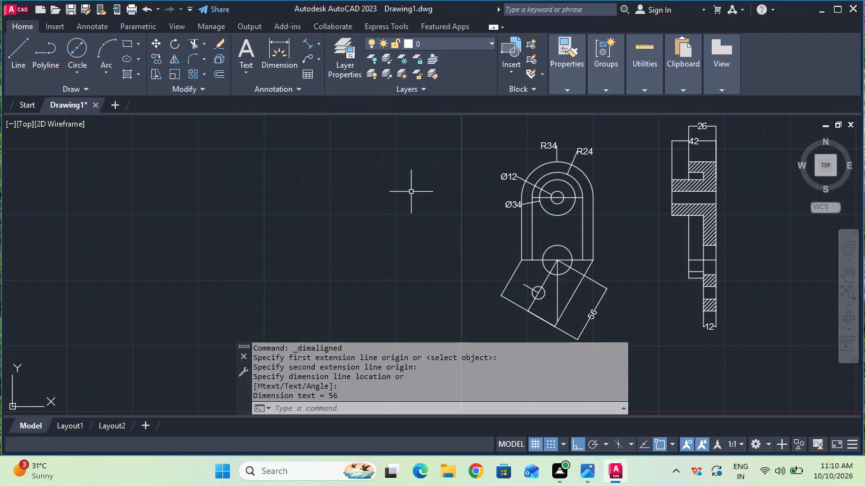
# Add an aligned dimension from the lower large circle's centre to the small arm hole's centre, inside the arm-length dimension.
pyautogui.click(308, 44)
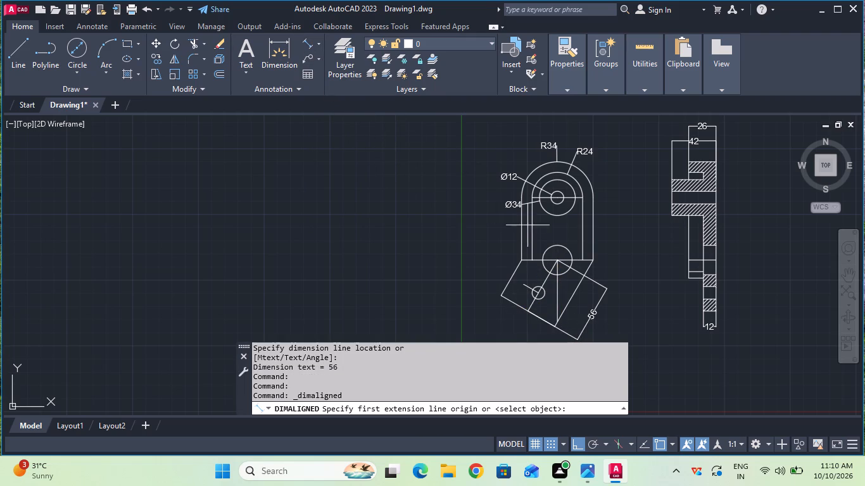
pyautogui.click(555, 257)
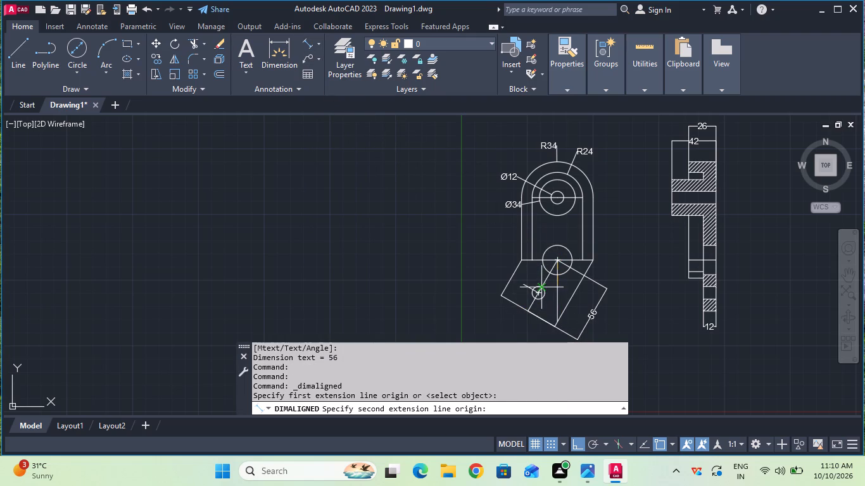
pyautogui.click(540, 294)
pyautogui.click(573, 315)
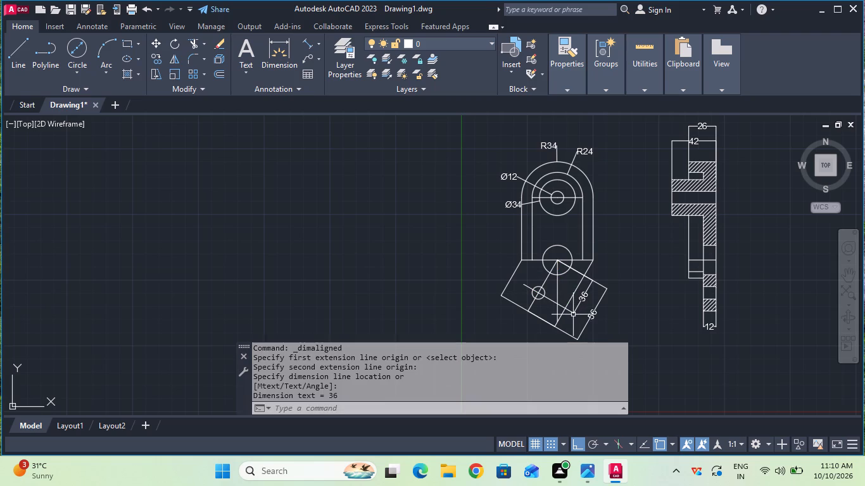
# Add an angular dimension between the vertical centreline and the arm's inclined centreline, placing its arc below the arm.
pyautogui.scroll(1, 573, 315)
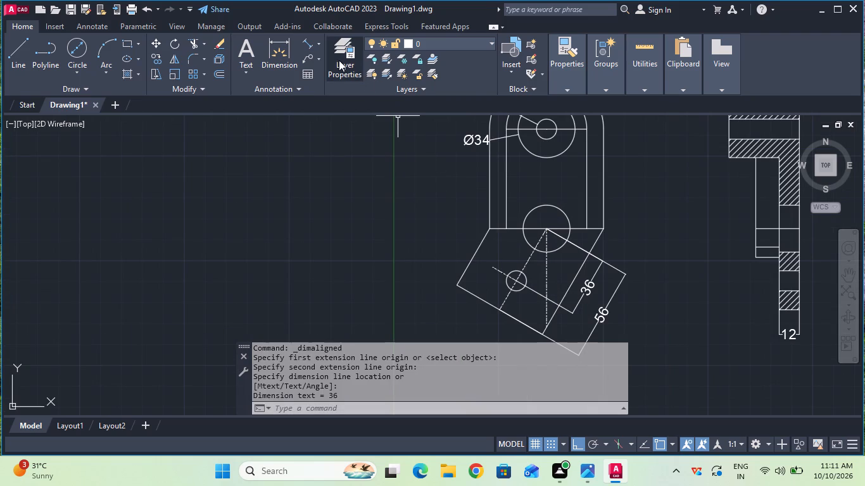
pyautogui.click(320, 44)
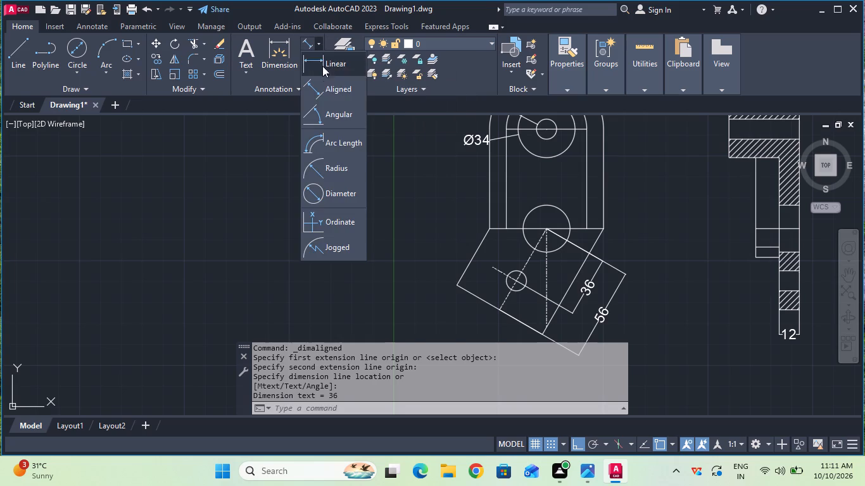
pyautogui.click(327, 106)
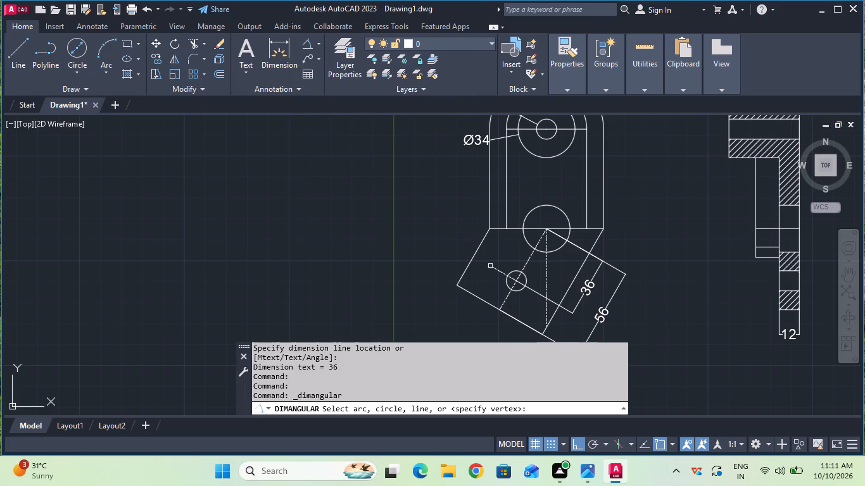
pyautogui.click(546, 306)
pyautogui.click(505, 302)
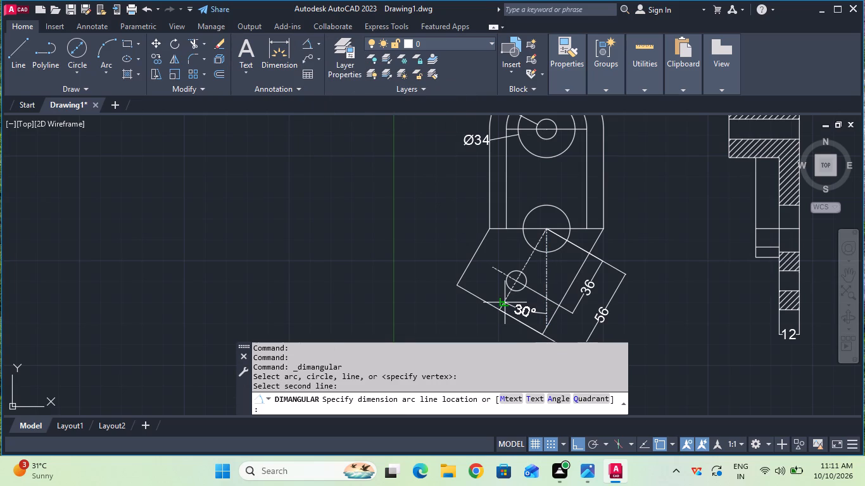
pyautogui.moveTo(505, 302); pyautogui.dragTo(521, 201, button='middle')
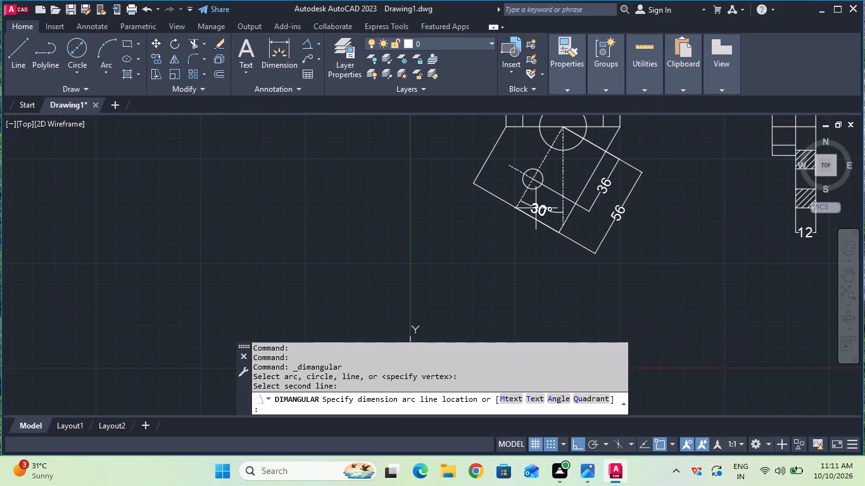
pyautogui.click(518, 263)
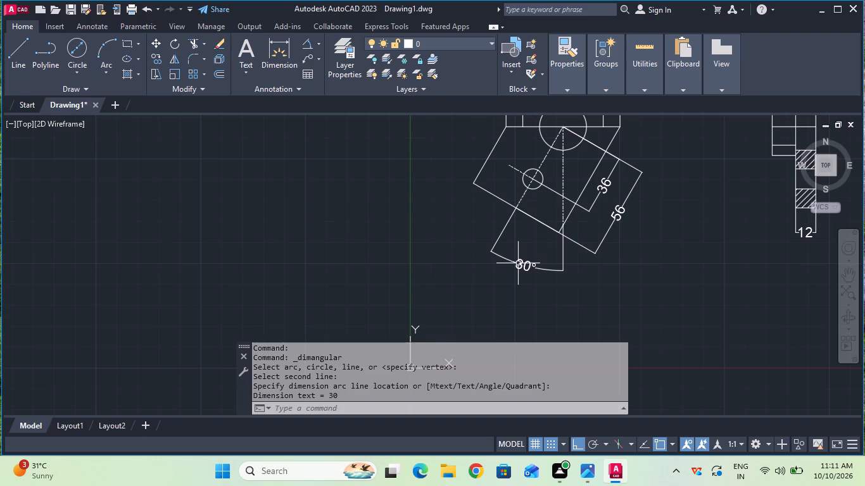
# Run the LOGFILEOFF command to turn off log file recording.
pyautogui.scroll(-1, 509, 260)
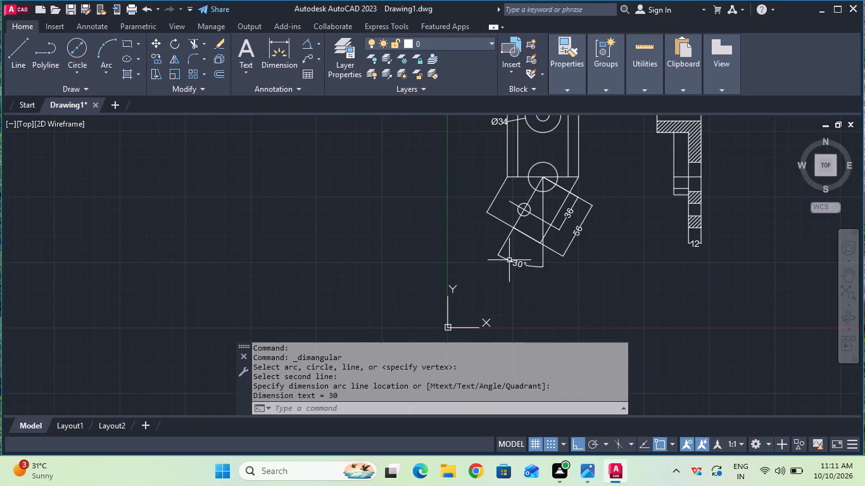
pyautogui.scroll(-1, 509, 260)
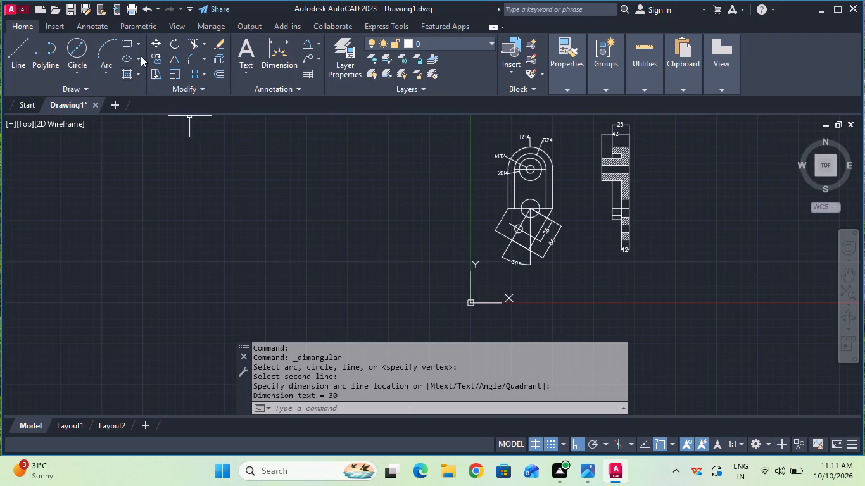
pyautogui.click(393, 403)
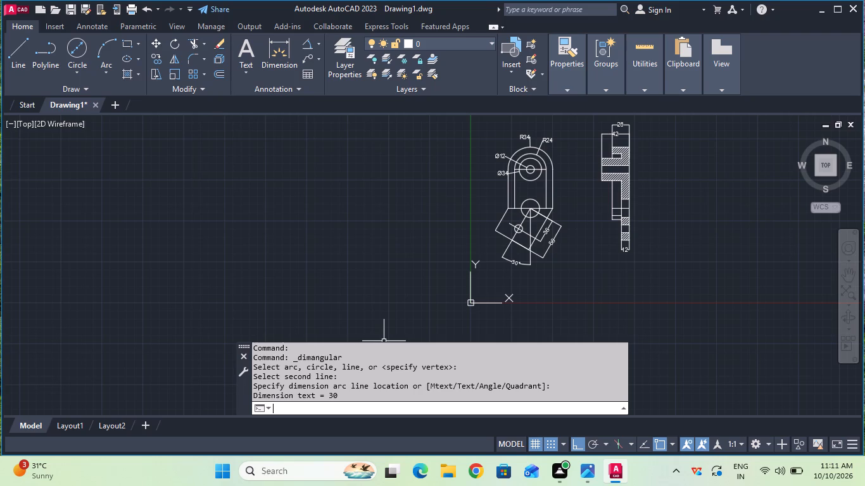
pyautogui.write('log')
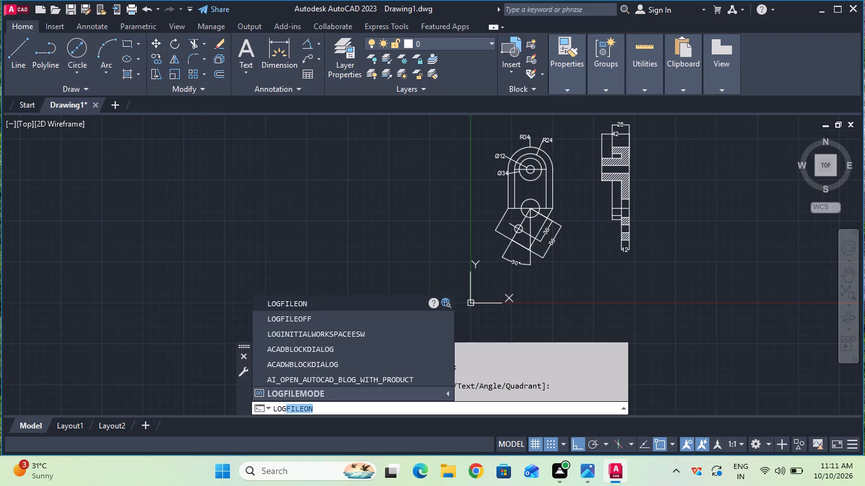
pyautogui.click(325, 311)
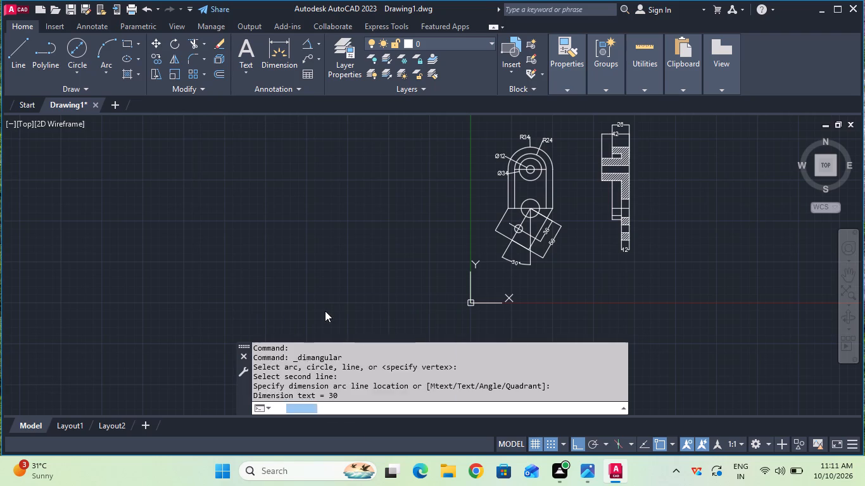
# Save the drawing in the Documents folder as "mechanical mounting bracket" in AutoCAD 2018 Drawing format.
pyautogui.moveTo(371, 283); pyautogui.dragTo(271, 328, button='middle')
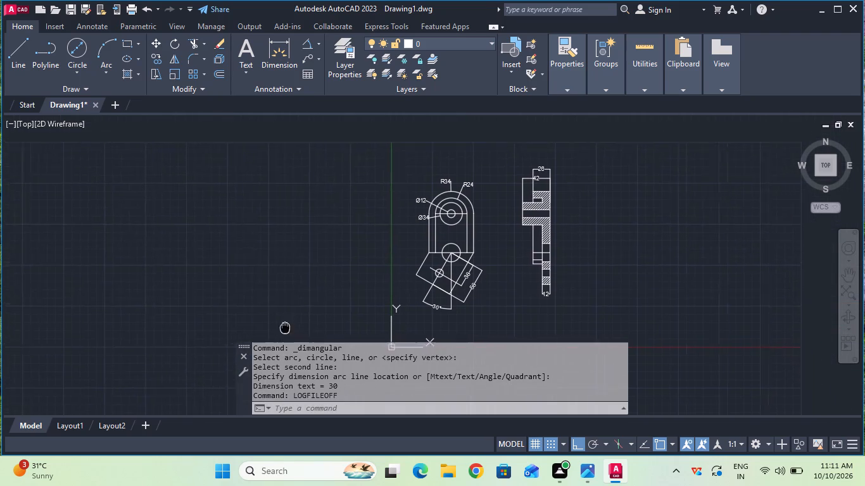
pyautogui.moveTo(271, 328); pyautogui.dragTo(219, 322, button='middle')
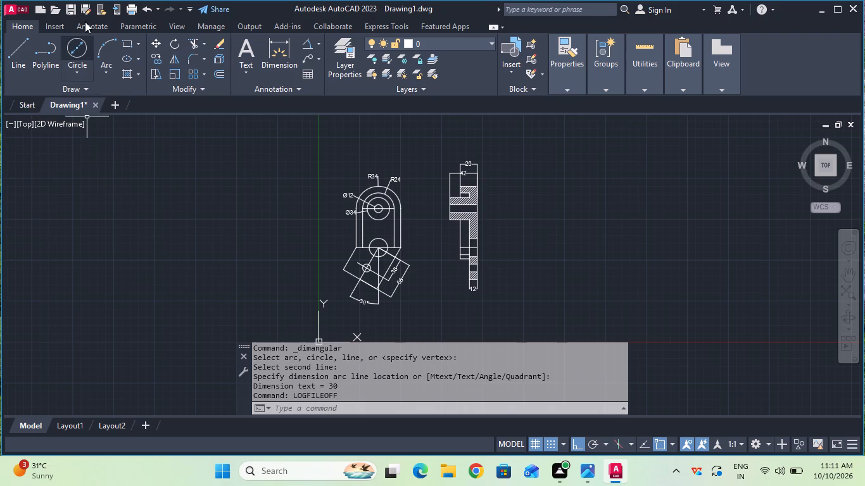
pyautogui.click(71, 5)
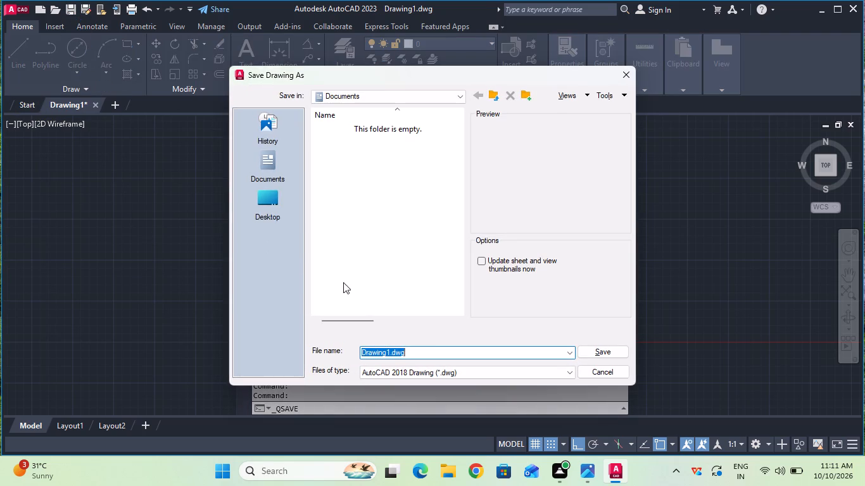
pyautogui.press('BackSpace')
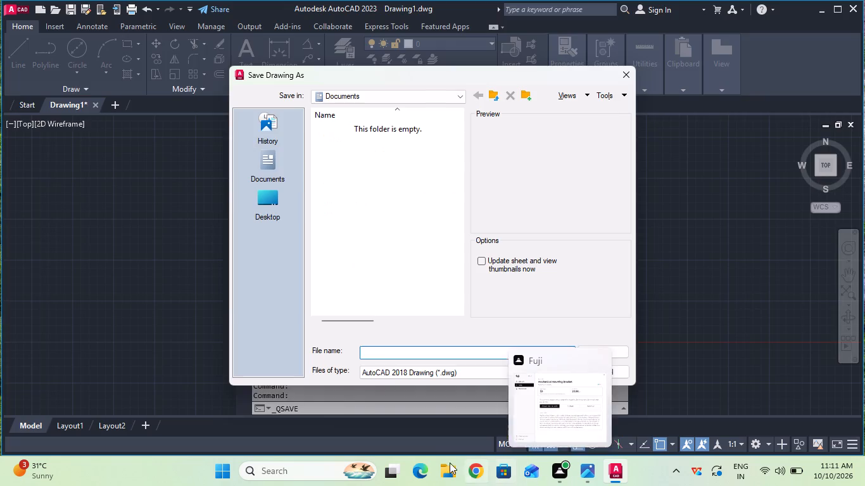
pyautogui.click(382, 352)
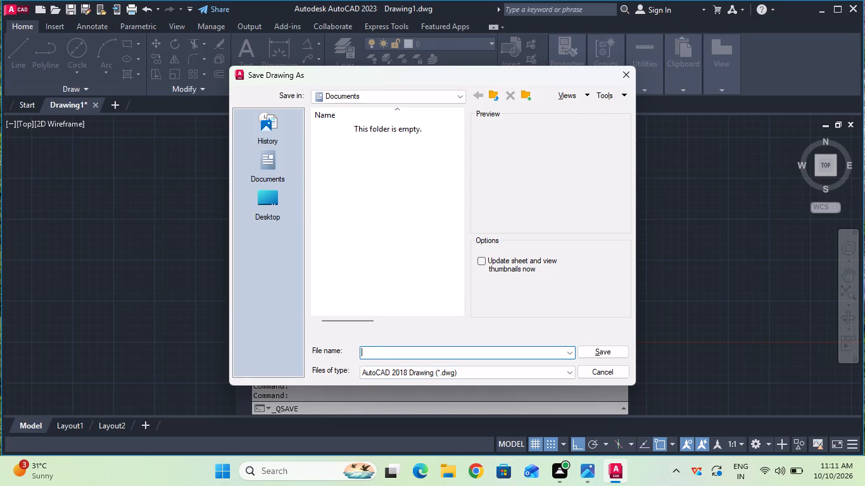
pyautogui.write('mechanical')
pyautogui.press('space')
pyautogui.write('mount')
pyautogui.press('i')
pyautogui.write('ng')
pyautogui.press('space')
pyautogui.write('bracket')
pyautogui.click(589, 345)
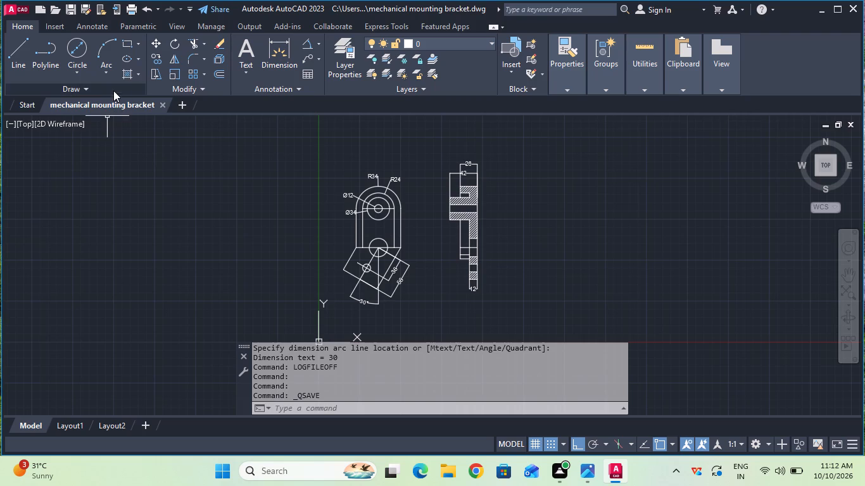
# Set up the plot with ISO A4 (297.00 x 210.00 MM) paper and the plot centred.
pyautogui.click(130, 8)
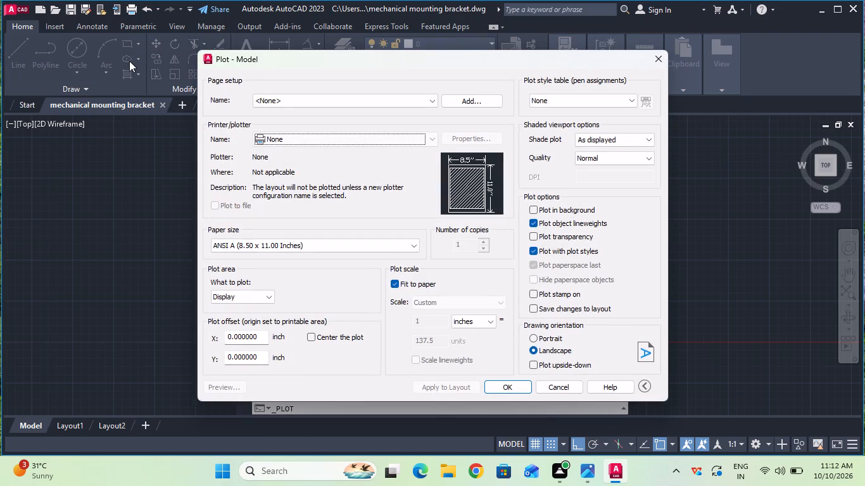
pyautogui.click(336, 244)
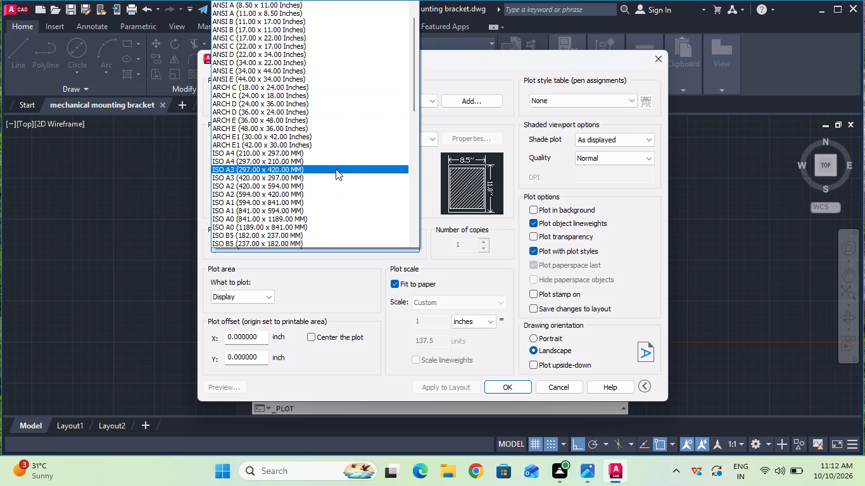
pyautogui.click(336, 162)
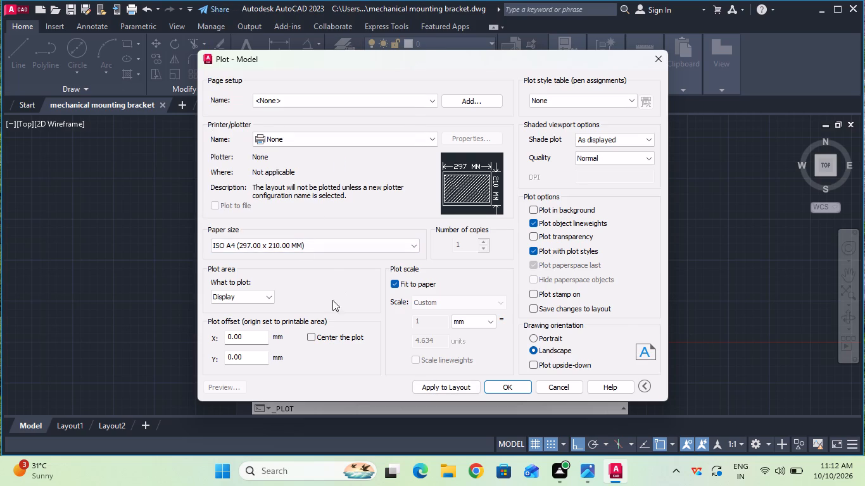
pyautogui.click(320, 330)
pyautogui.click(317, 335)
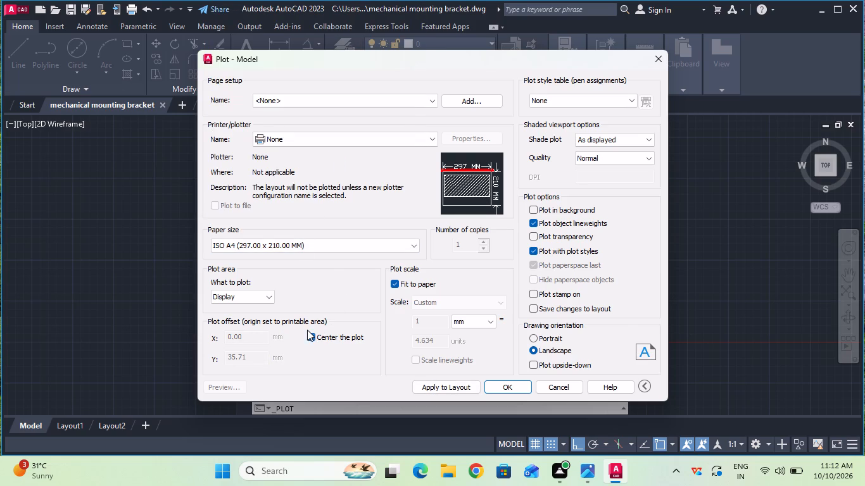
# Set the plot area to a window enclosing both the front and side views with their dimensions.
pyautogui.click(273, 294)
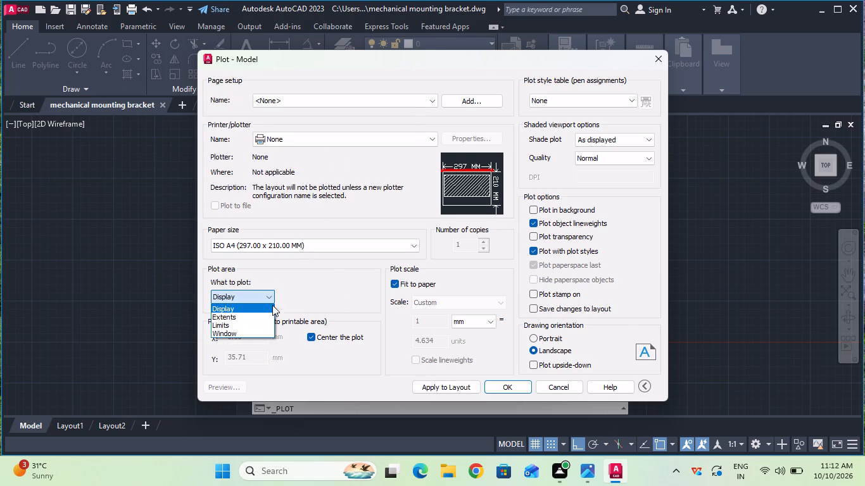
pyautogui.click(262, 334)
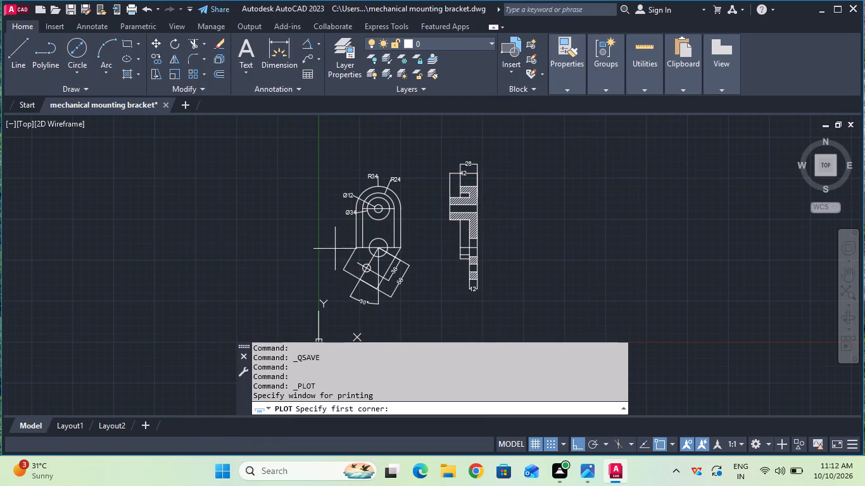
pyautogui.click(334, 135)
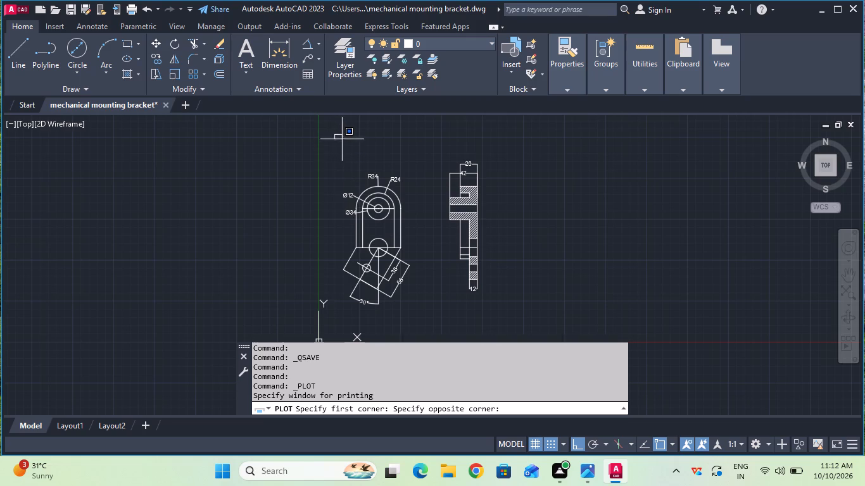
pyautogui.click(498, 315)
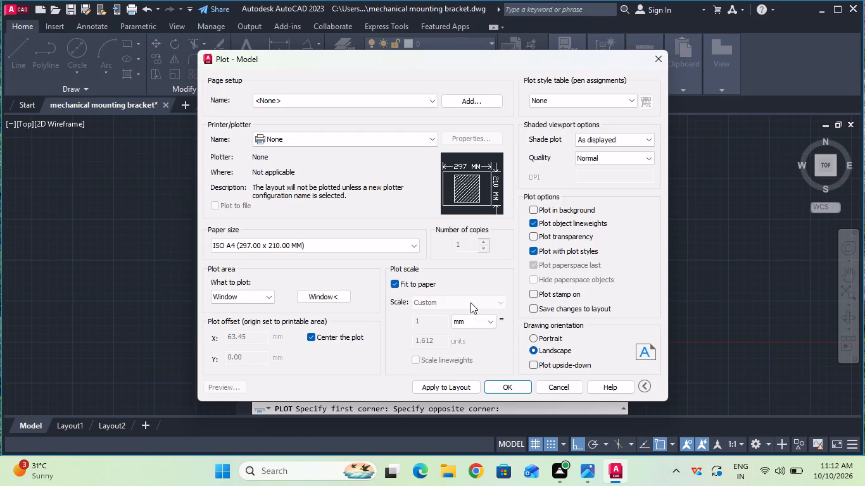
# Plot the drawing to a PDF file with the DWG To PDF.pc3 plotter, keeping the proposed file name.
pyautogui.click(420, 143)
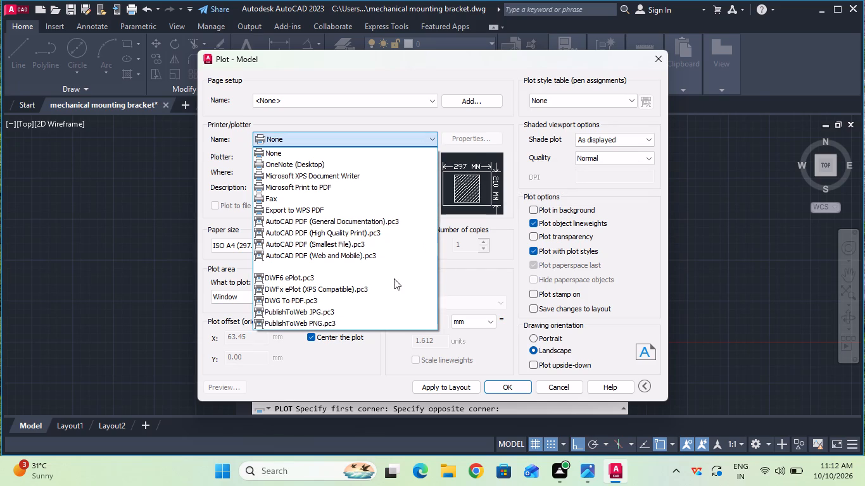
pyautogui.click(392, 298)
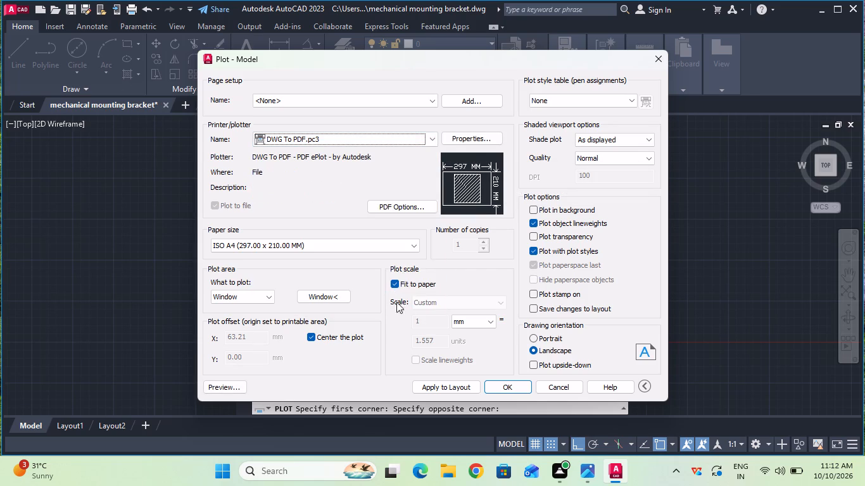
pyautogui.click(491, 388)
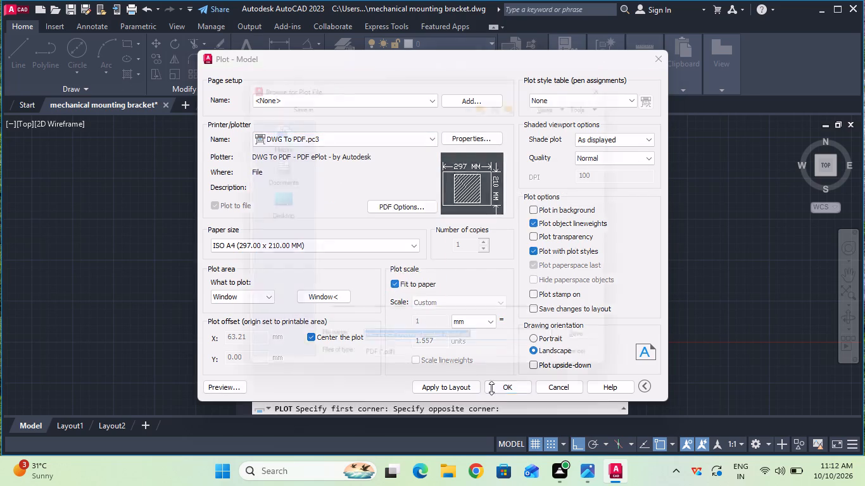
pyautogui.click(600, 347)
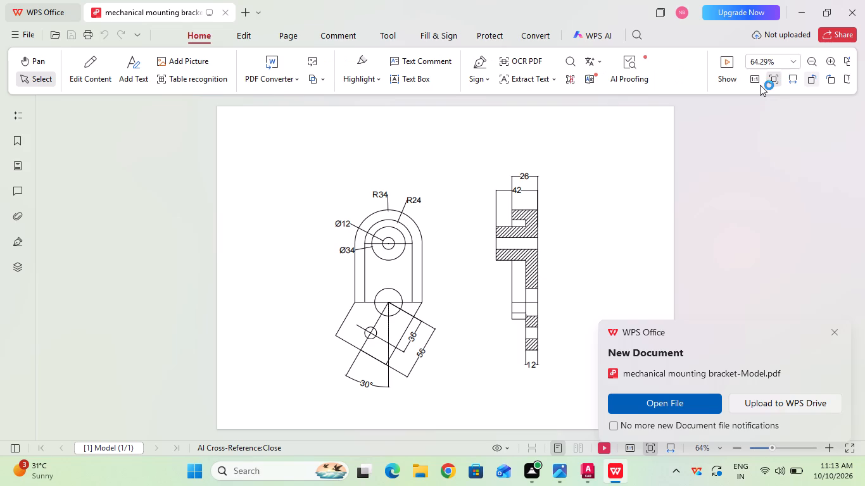
# Close the plotted PDF in WPS Office and return to the AutoCAD drawing.
pyautogui.click(850, 20)
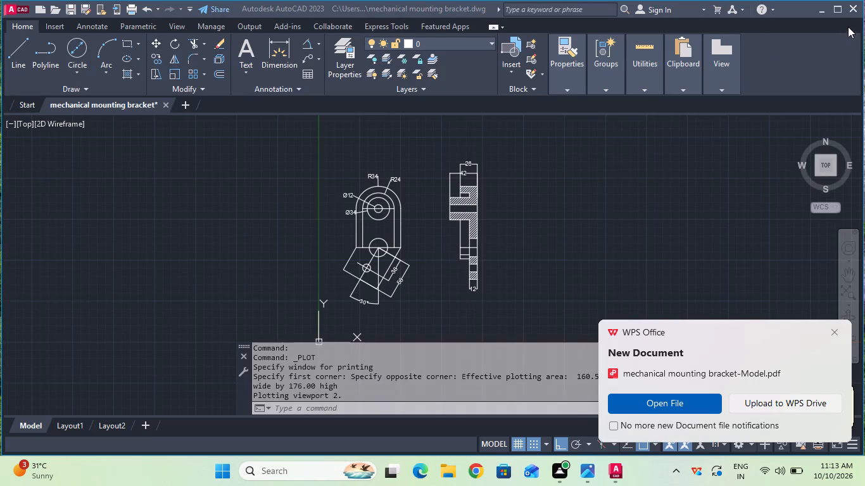
pyautogui.click(854, 16)
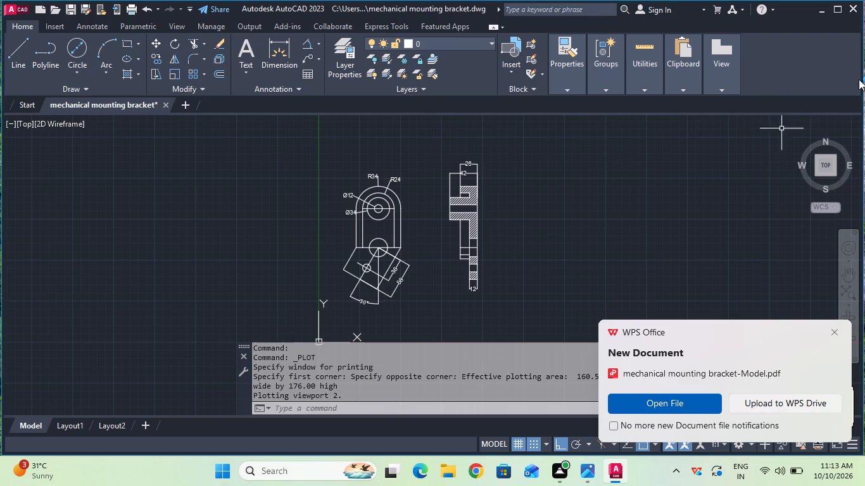
# Exit AutoCAD, closing the mechanical mounting bracket drawing.
pyautogui.click(854, 12)
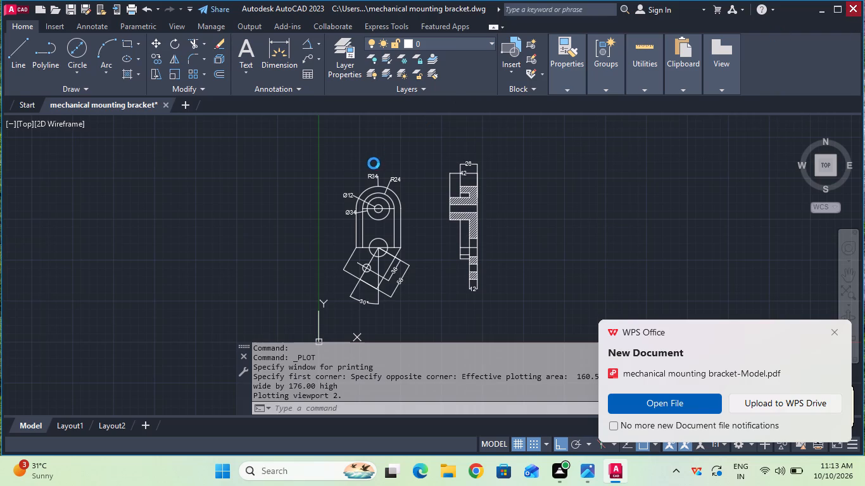
pyautogui.click(409, 259)
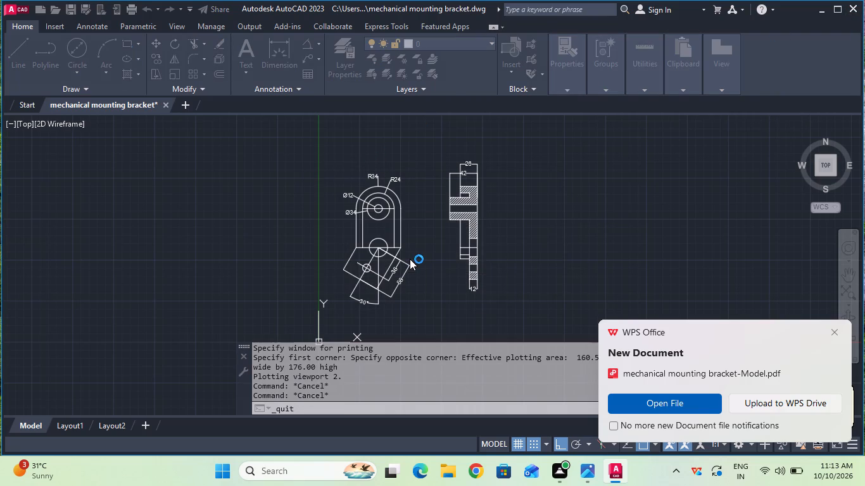